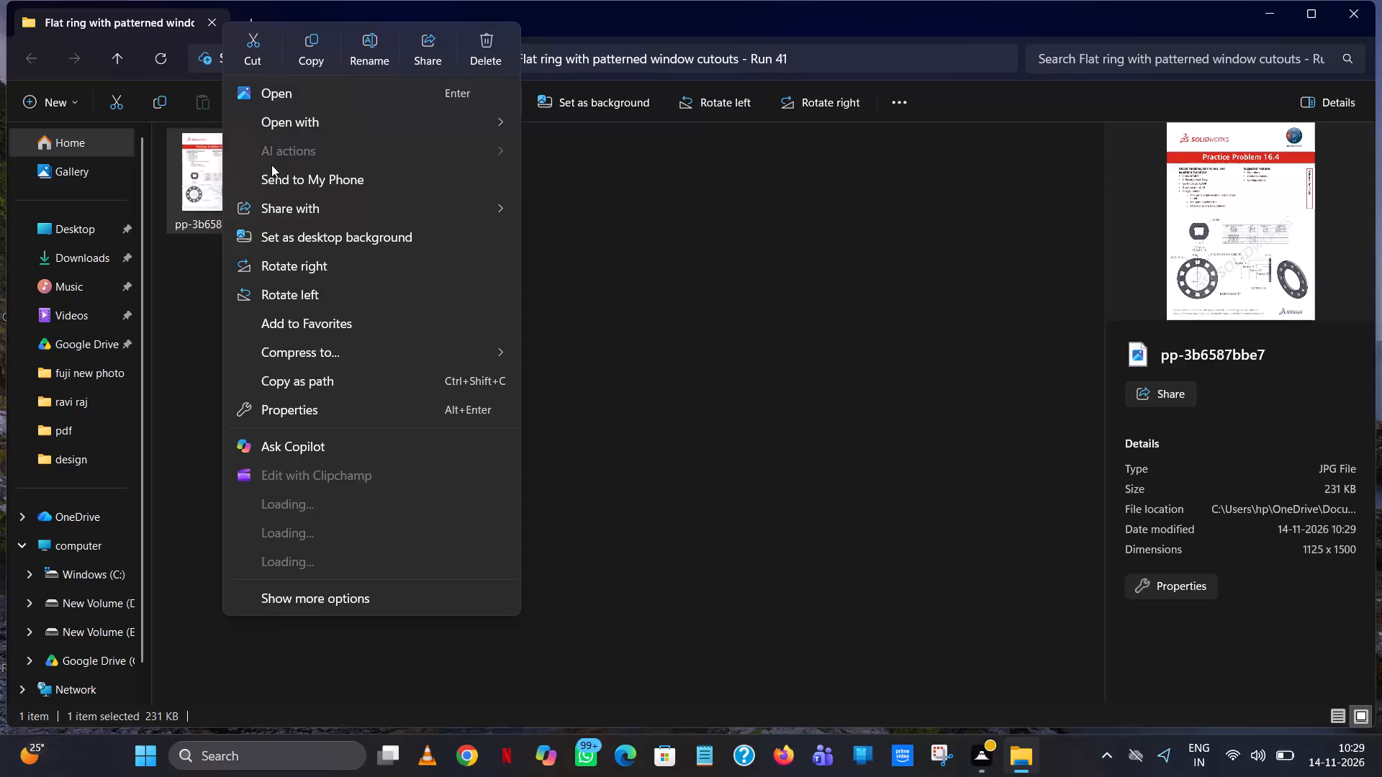
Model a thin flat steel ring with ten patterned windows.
Cut the image file pp-3b6587bbe7 from the "Flat ring with patterned window cutouts - Run 41" folder for moving.
click(256, 45)
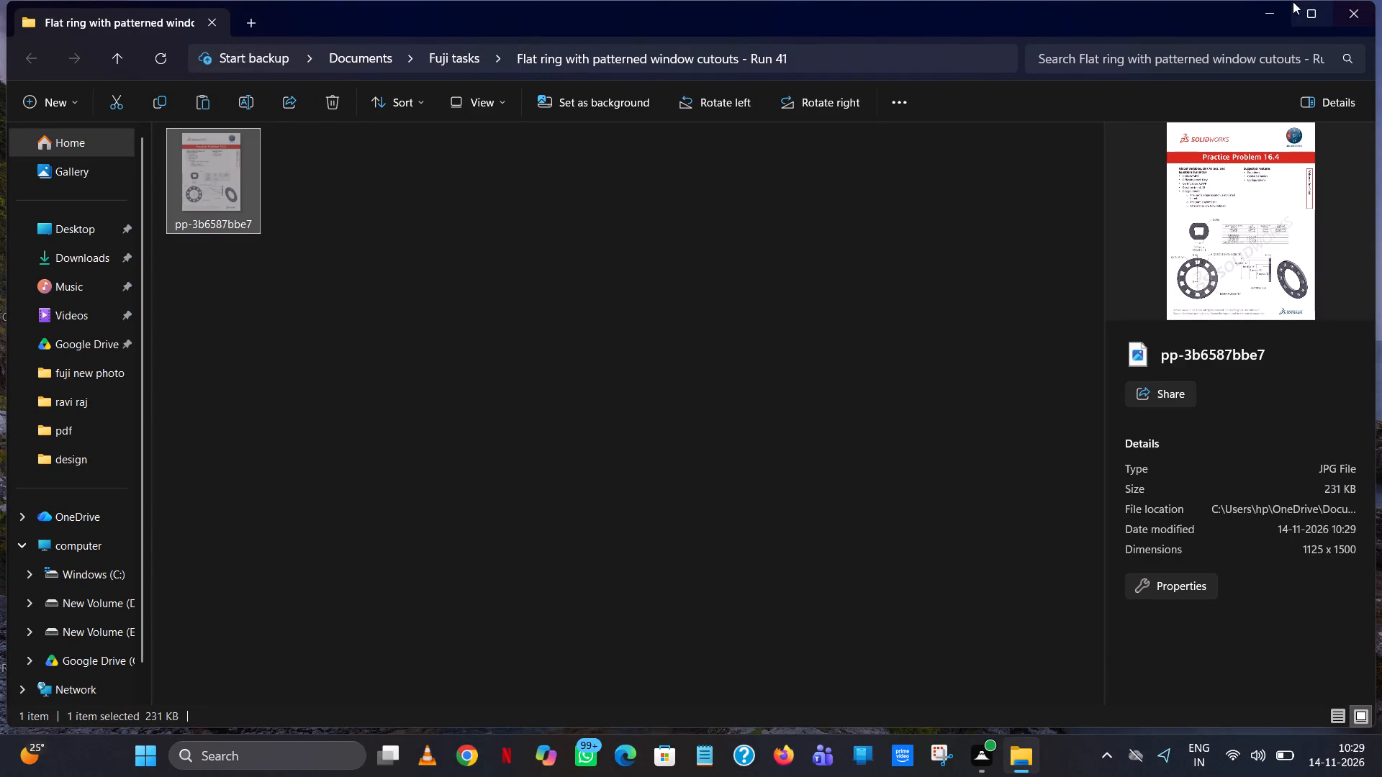
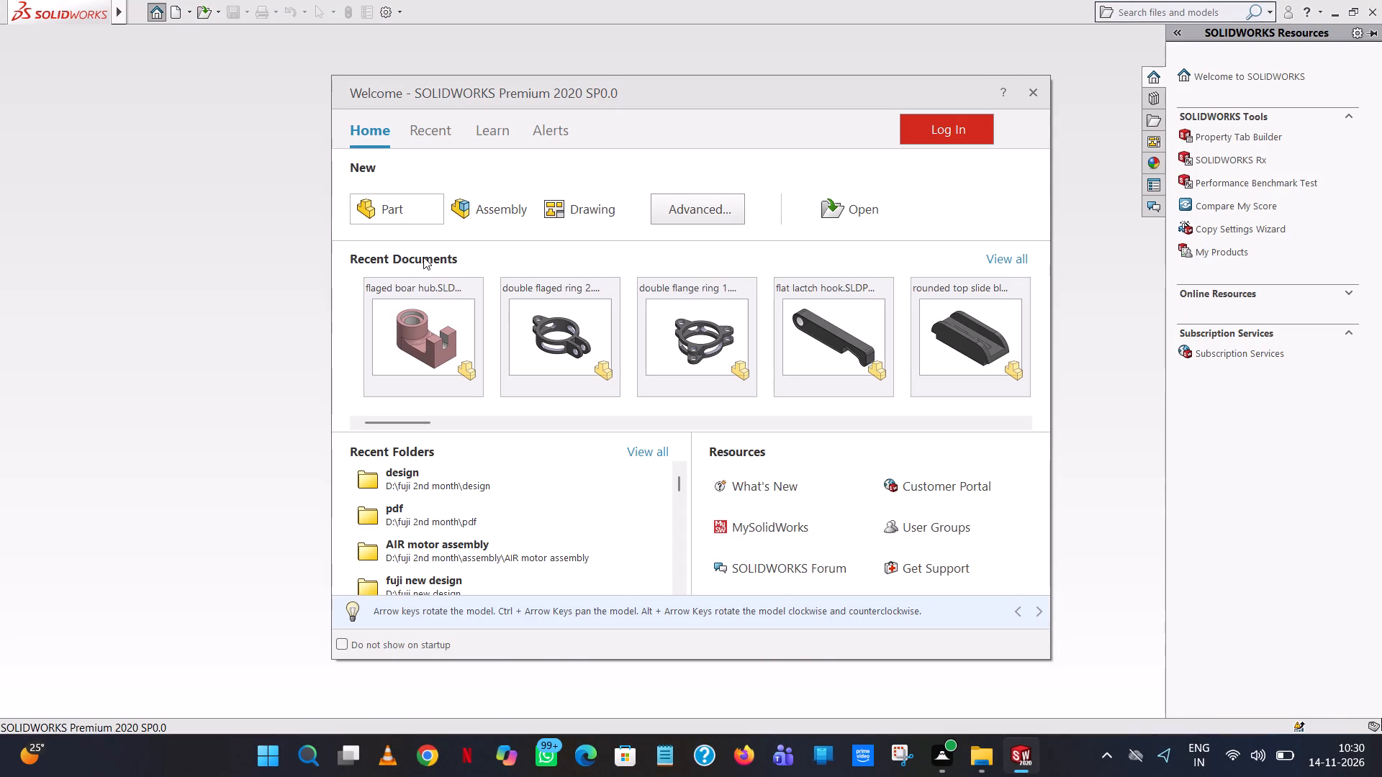
Create a new part document.
double_click(382, 208)
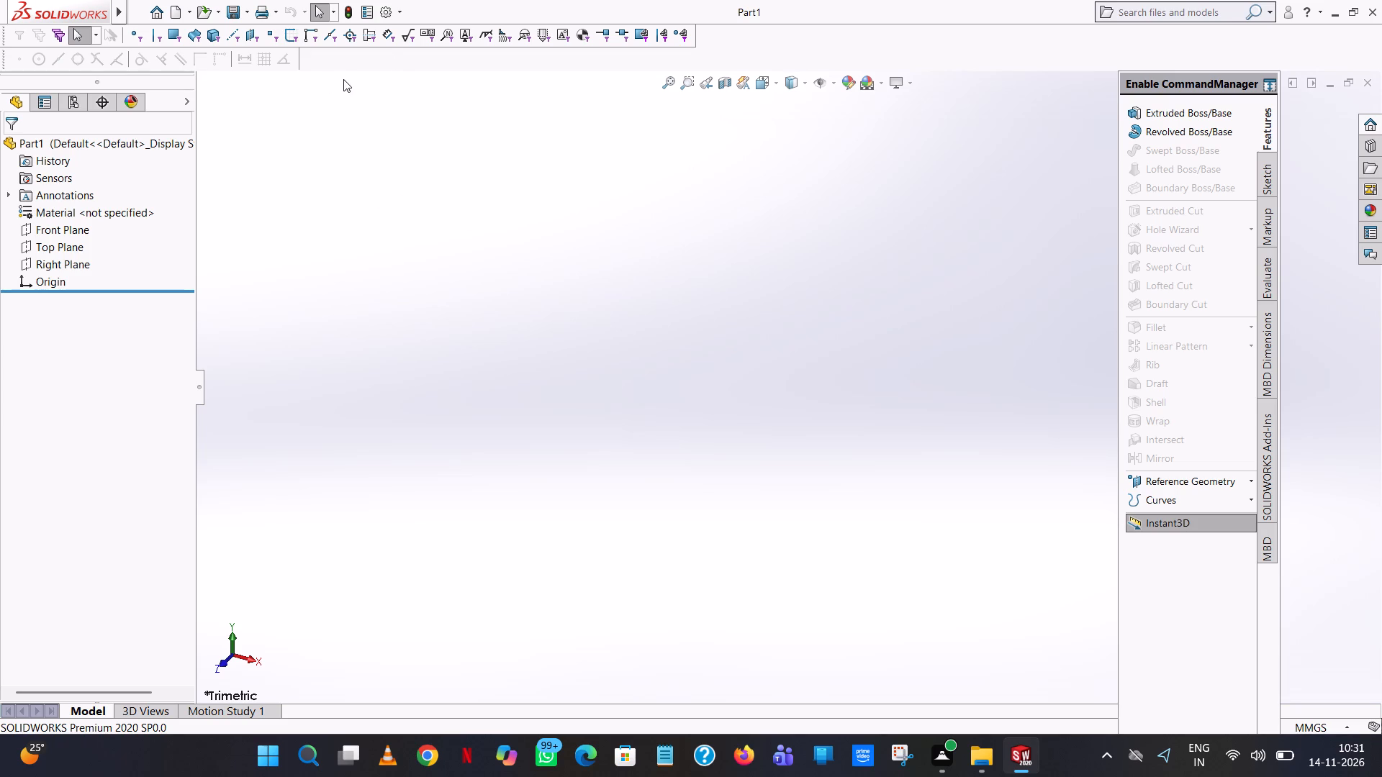
Sketch a circle centred on the origin on the Front Plane, with its radius set to 132/2 mm.
click(63, 232)
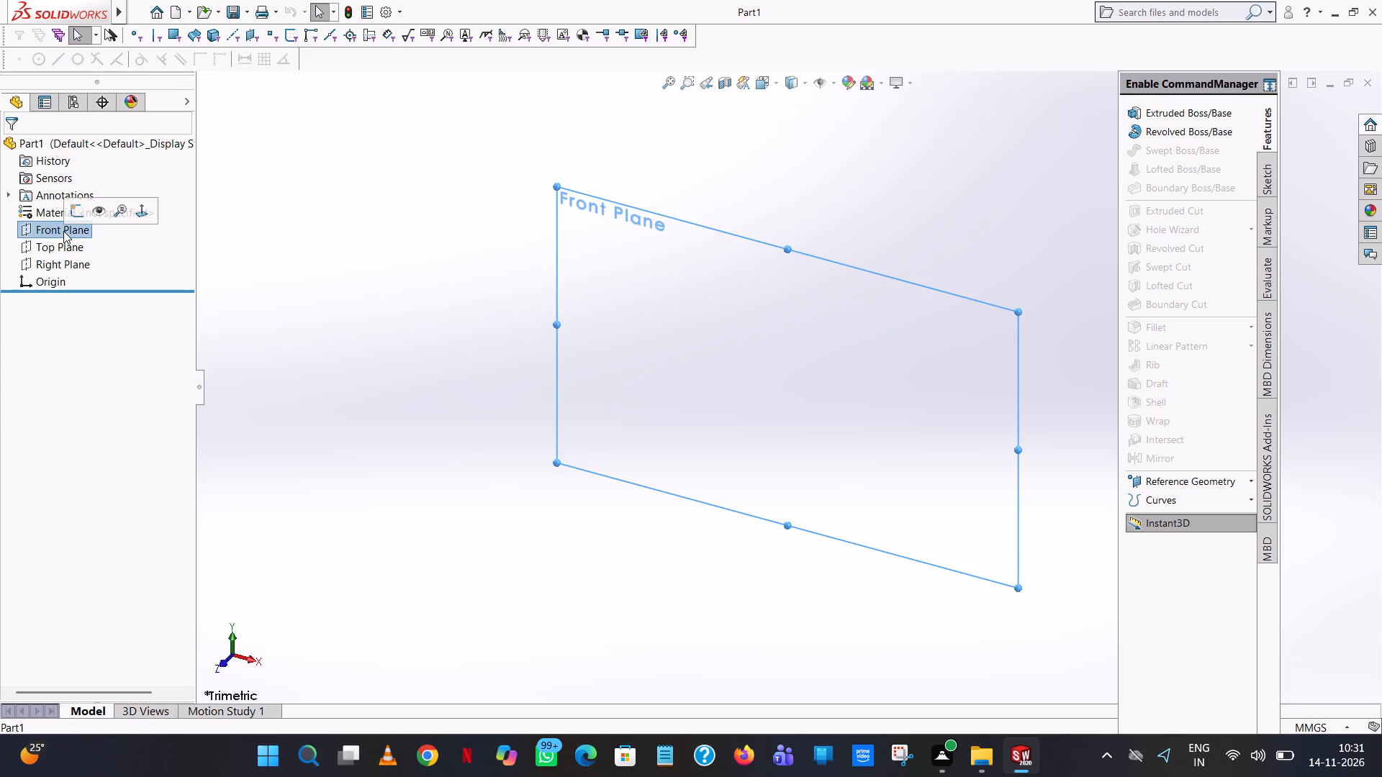
click(71, 212)
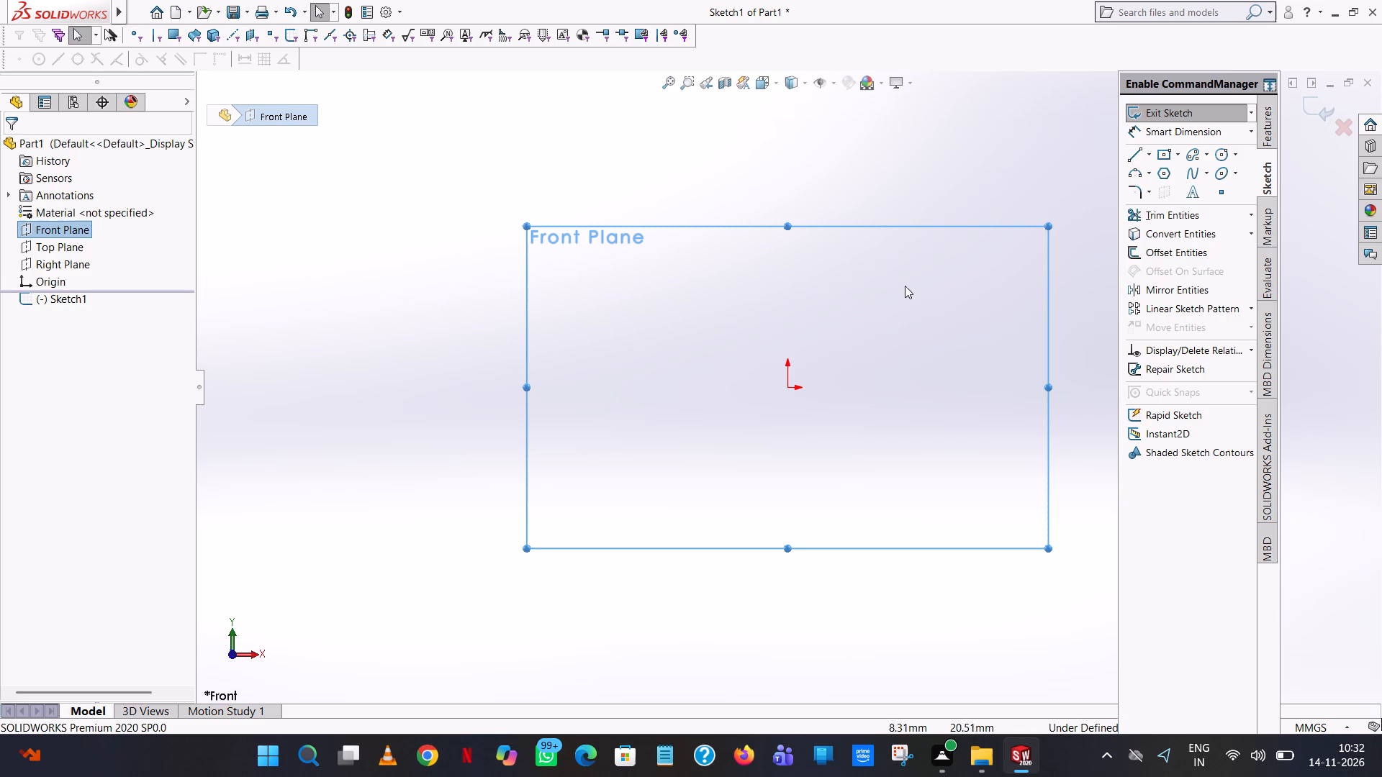
click(1218, 147)
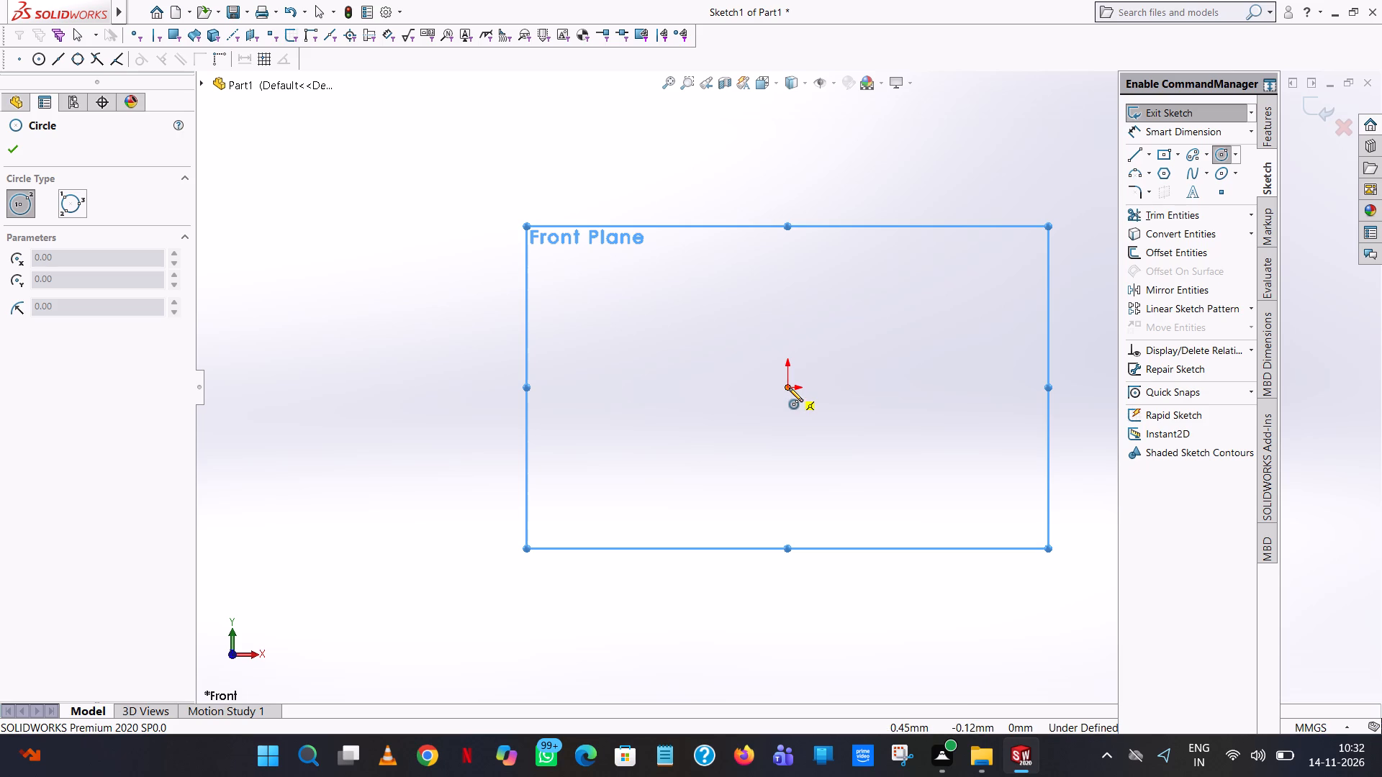
click(789, 388)
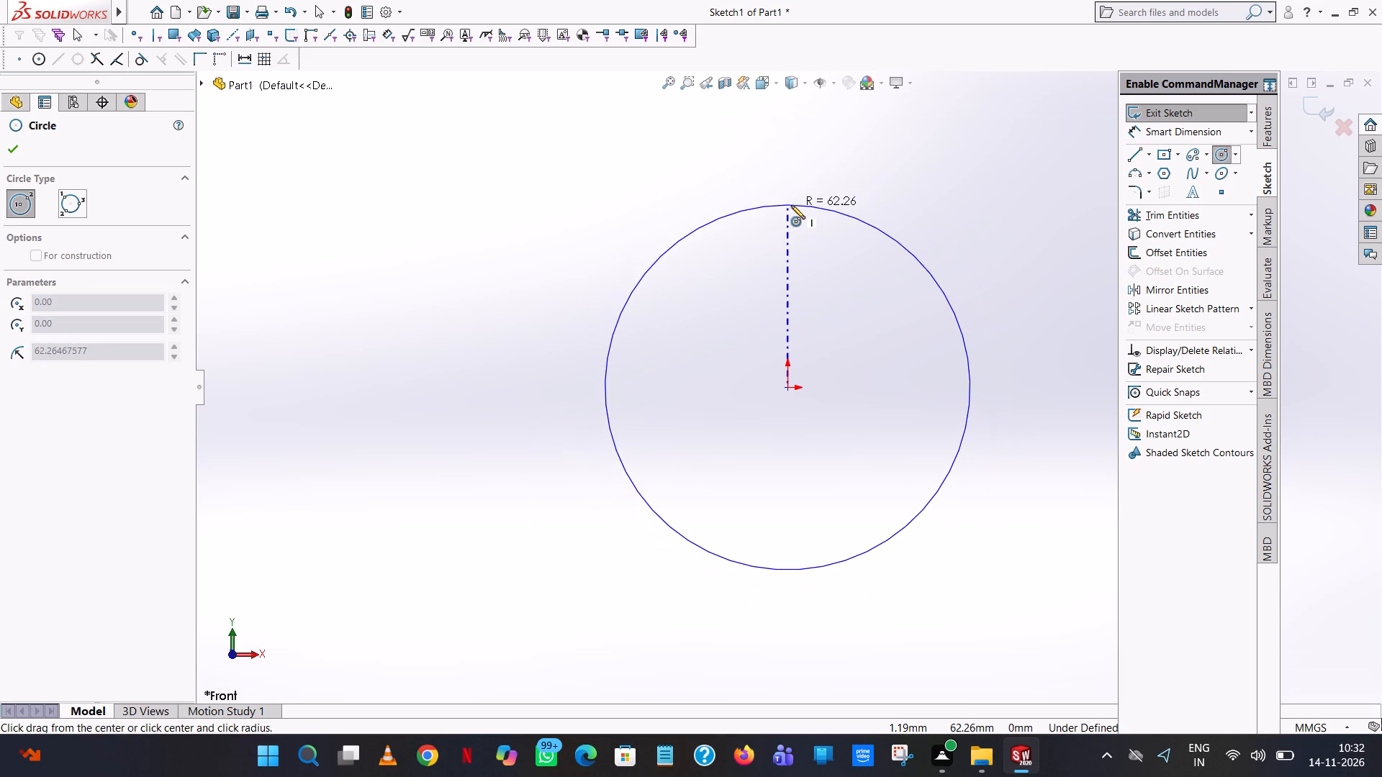
click(790, 205)
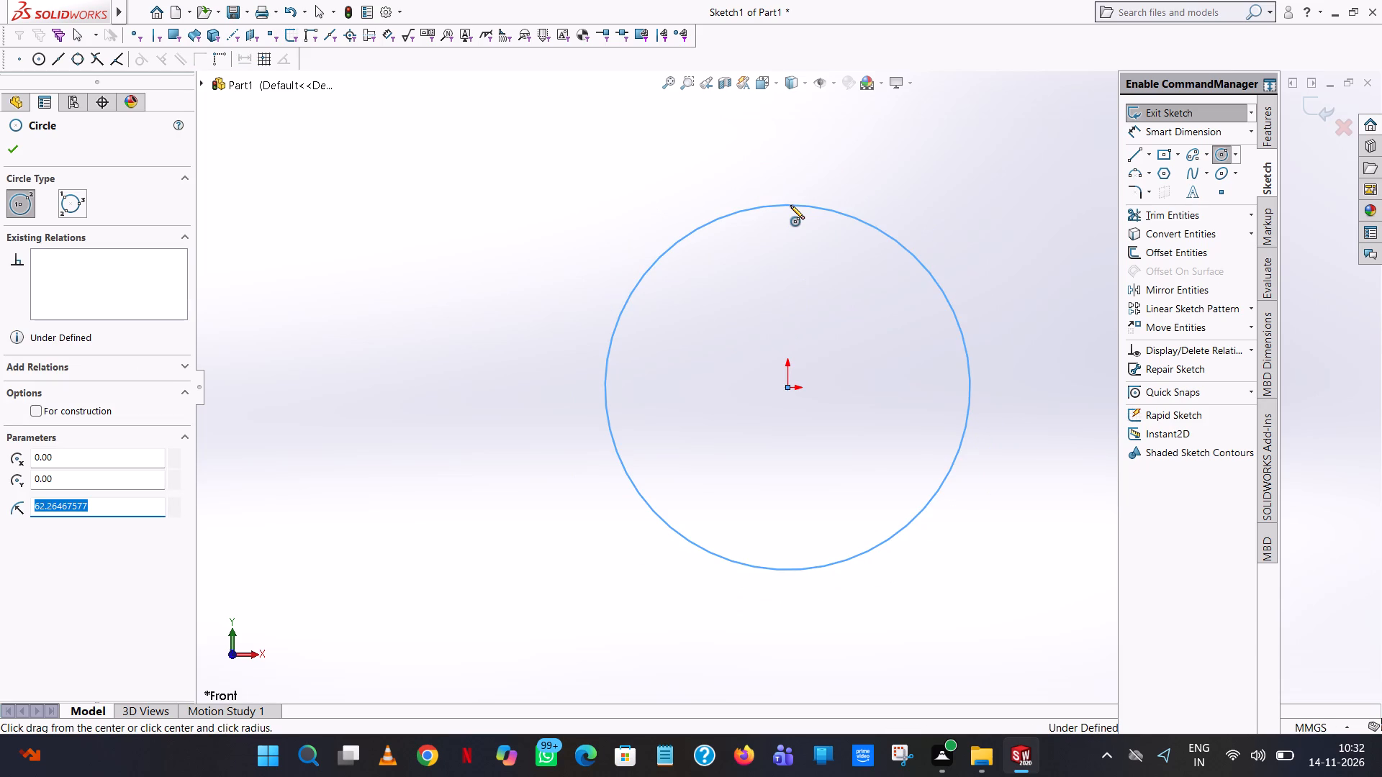
text(132/2)
key(Return)
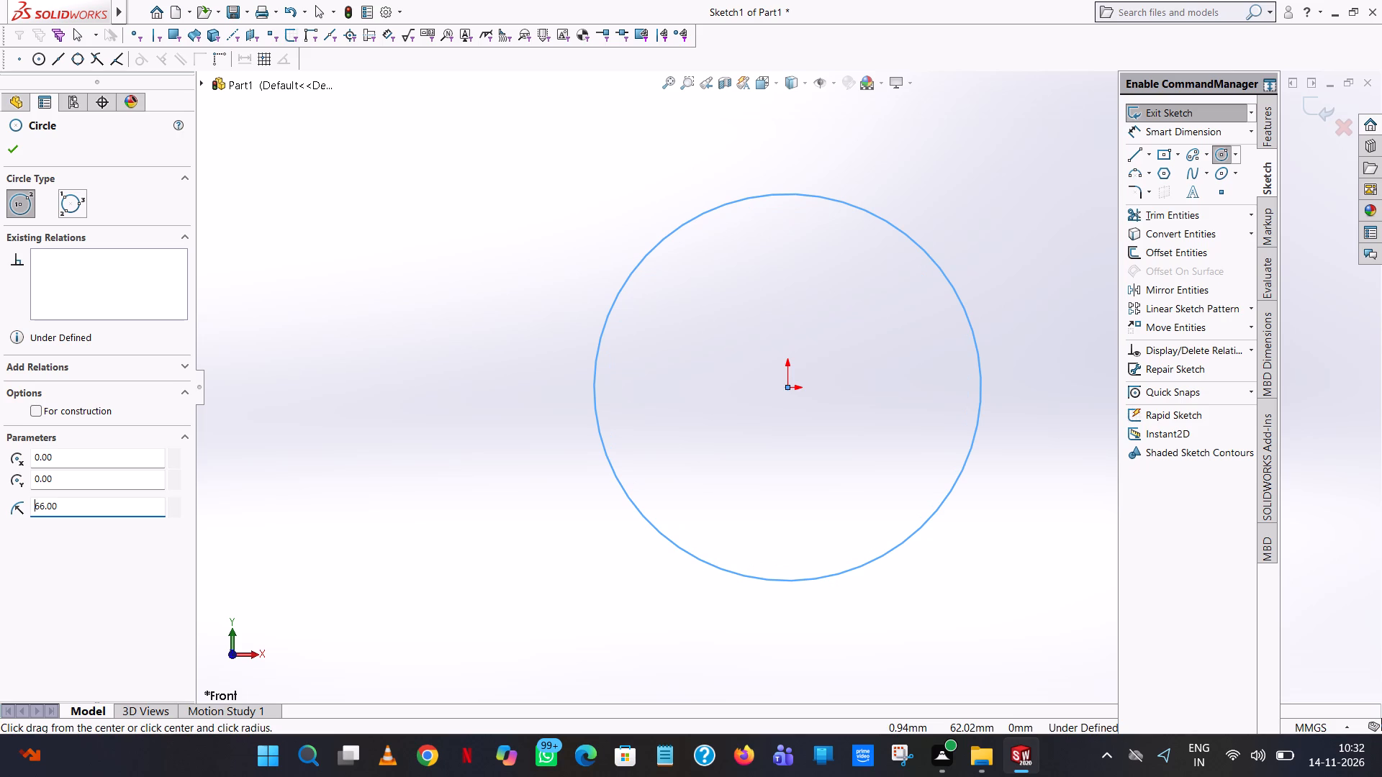
right_click(790, 206)
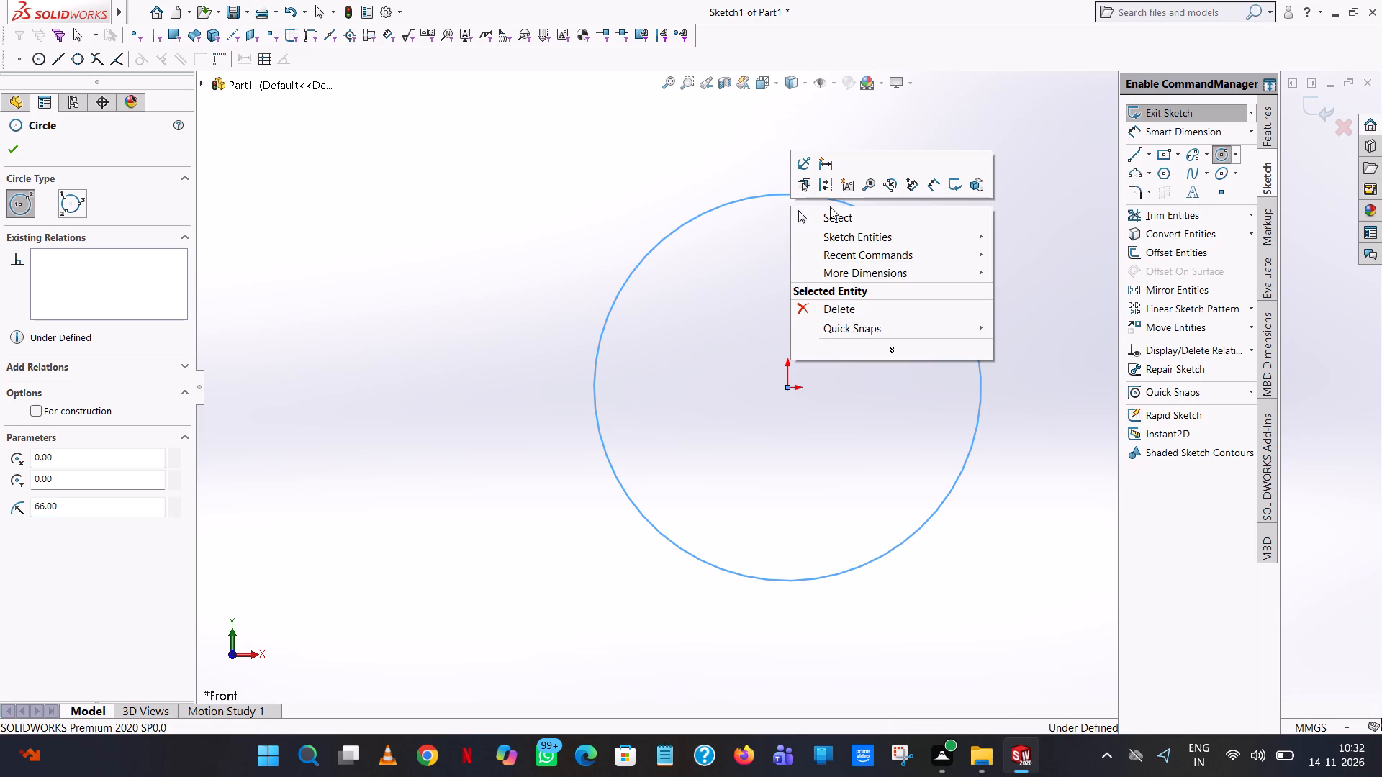
click(838, 212)
click(972, 134)
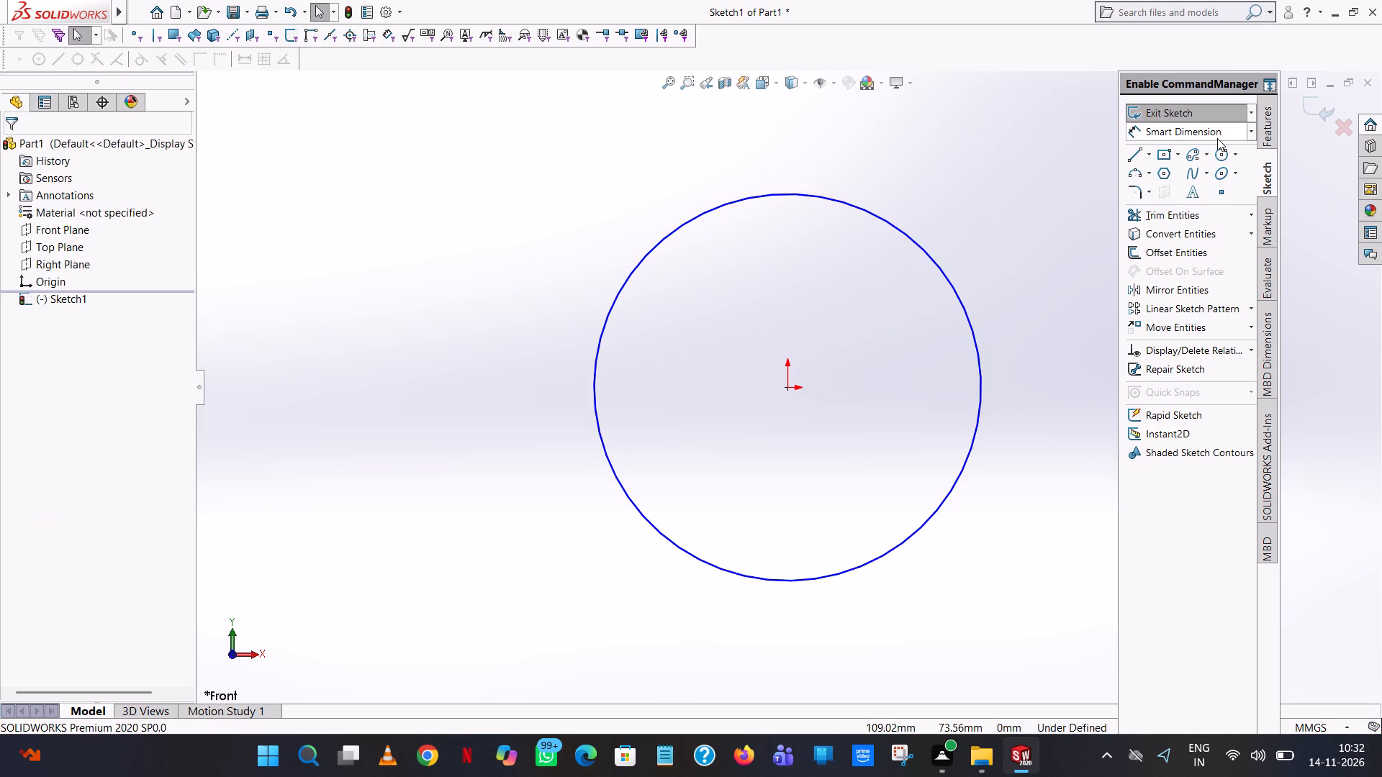
Dimension the circle's diameter, placing the dimension text inside the circle above its centre.
click(1216, 137)
click(708, 214)
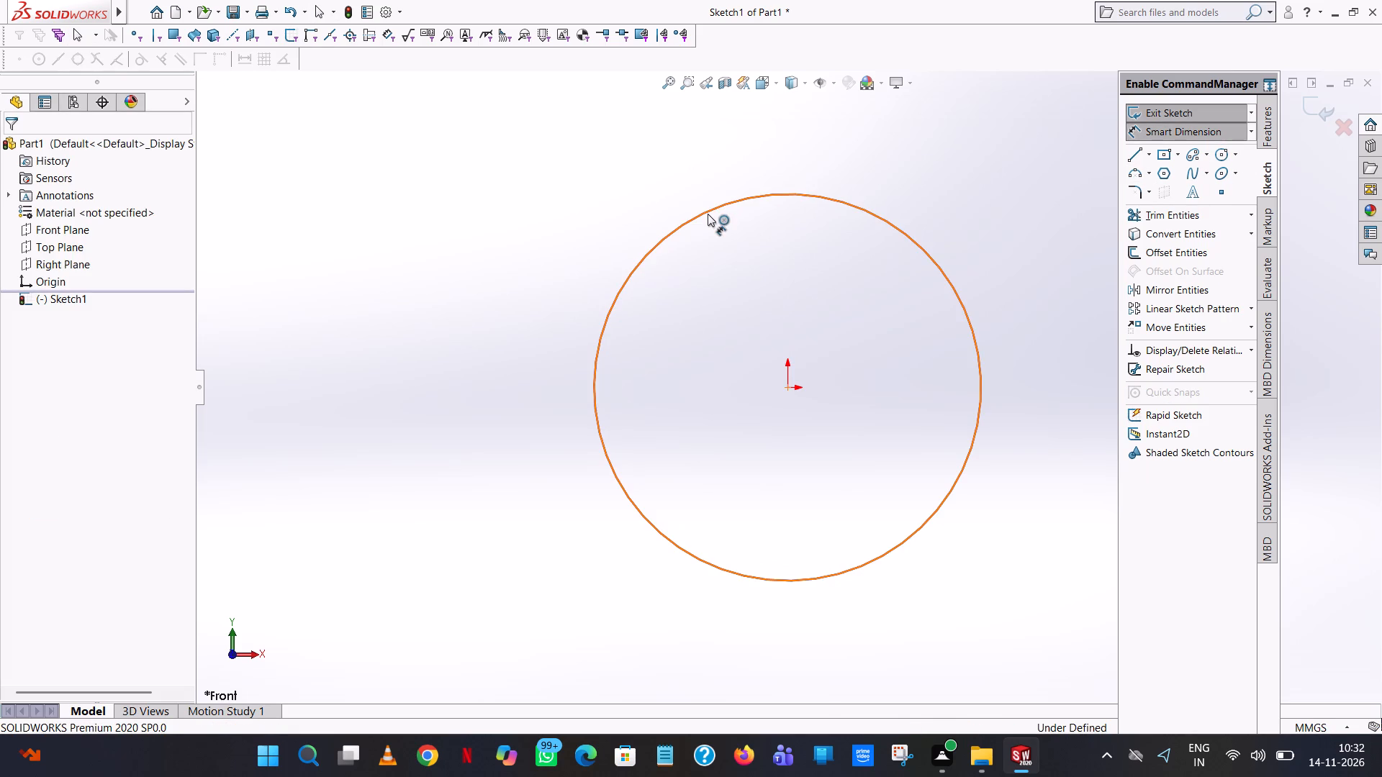
click(777, 331)
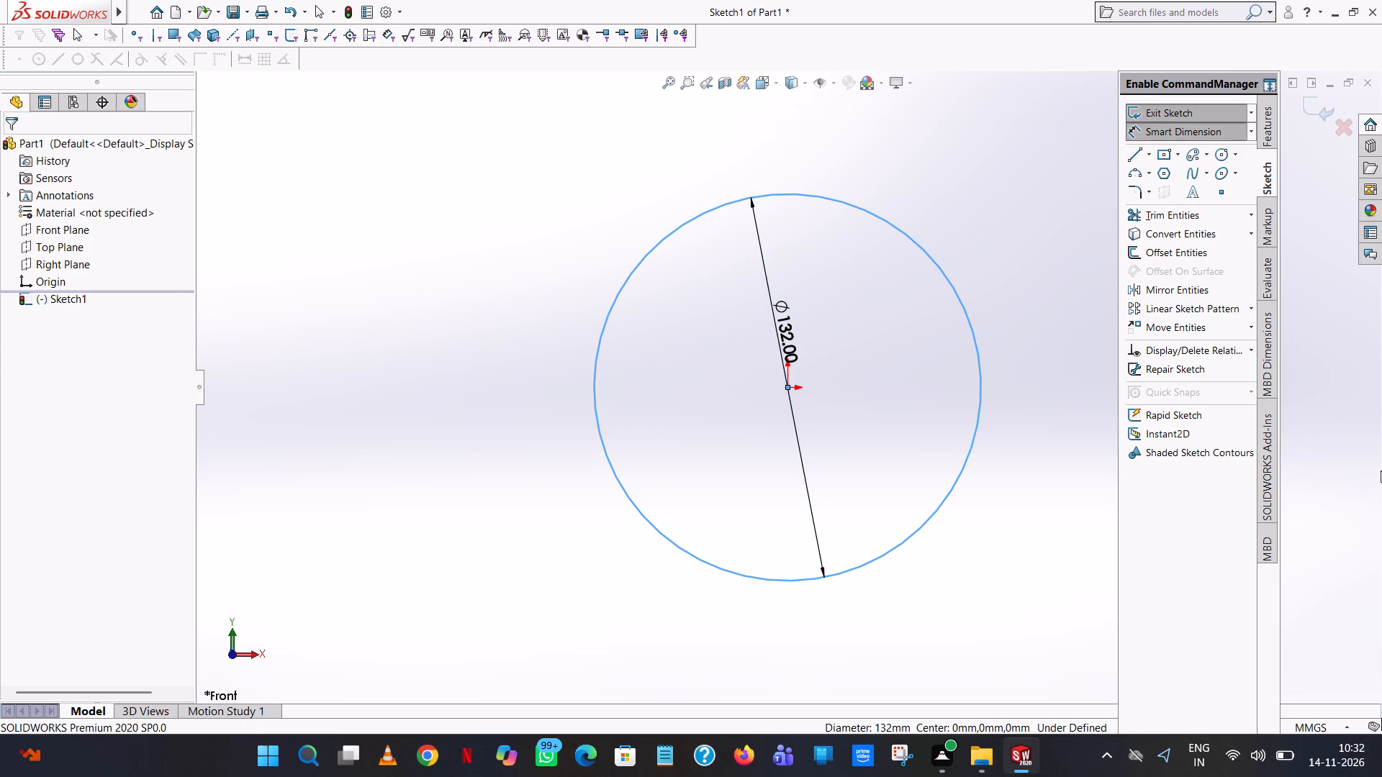
click(716, 313)
click(507, 256)
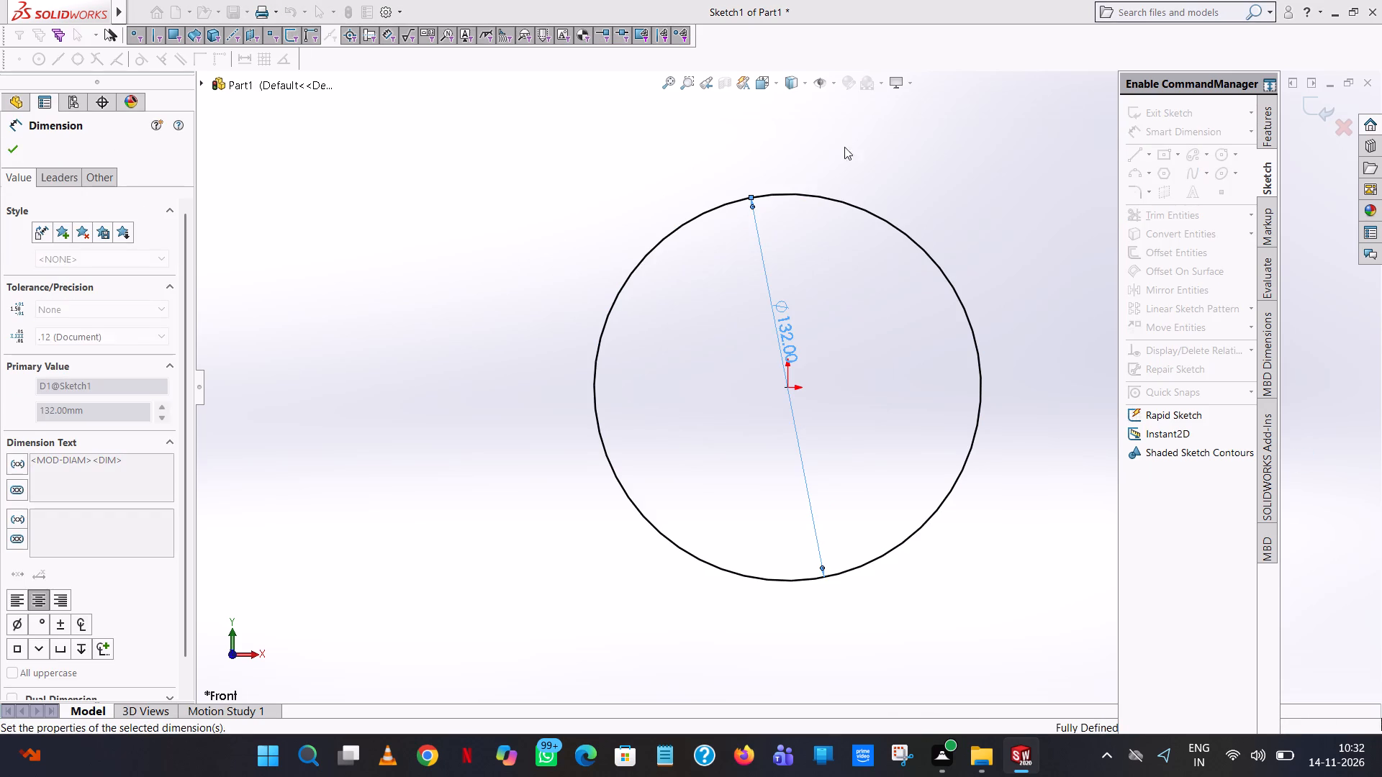
Extrude the circle as a blind boss 5 mm deep from the sketch plane.
click(1270, 128)
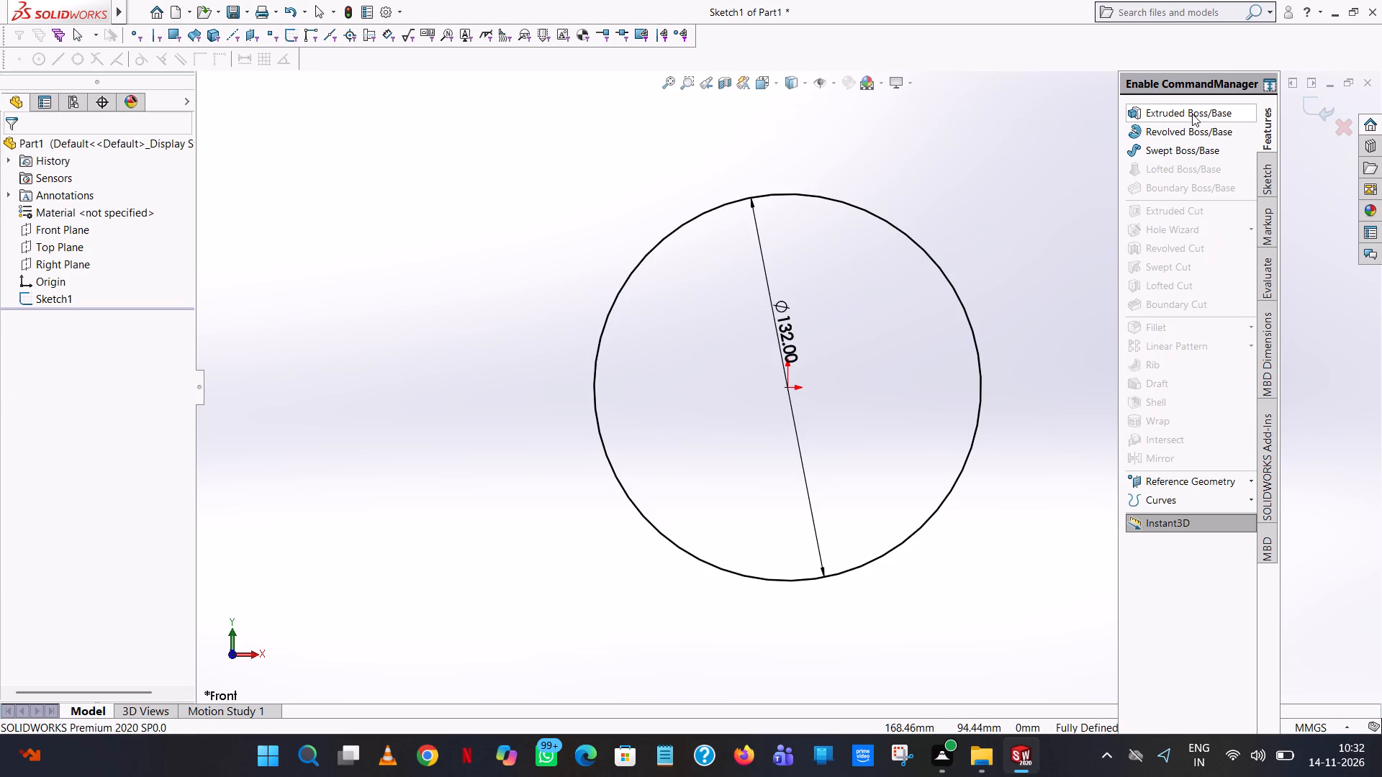
click(1192, 114)
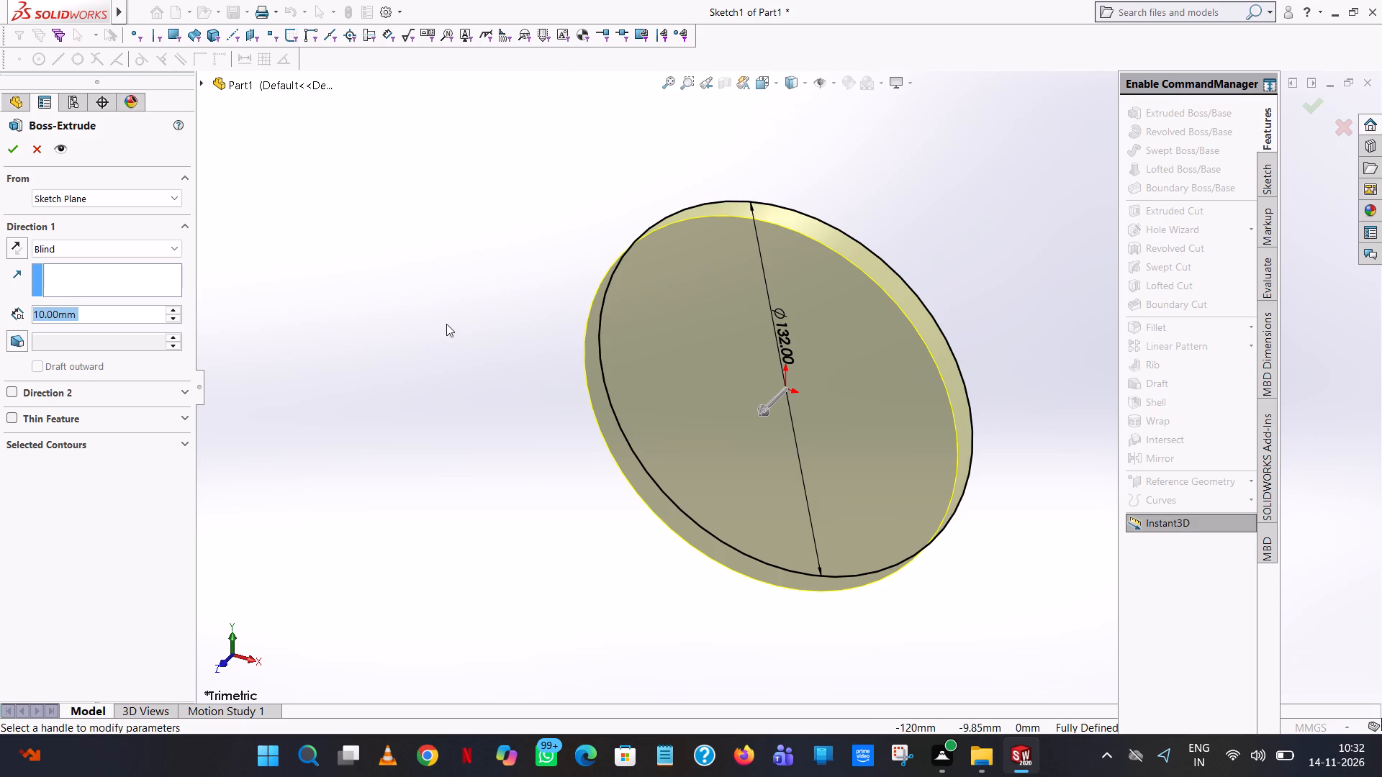
key(5)
key(Return)
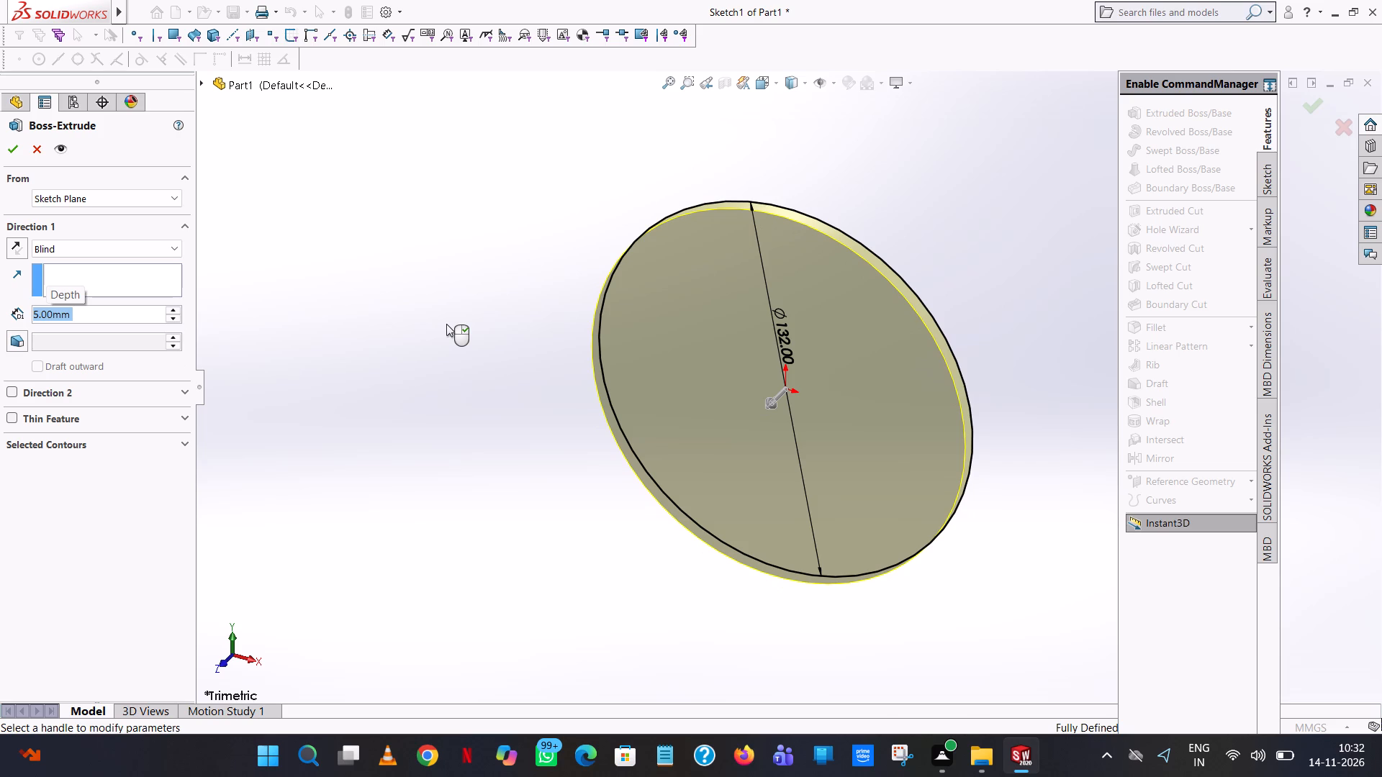
click(17, 147)
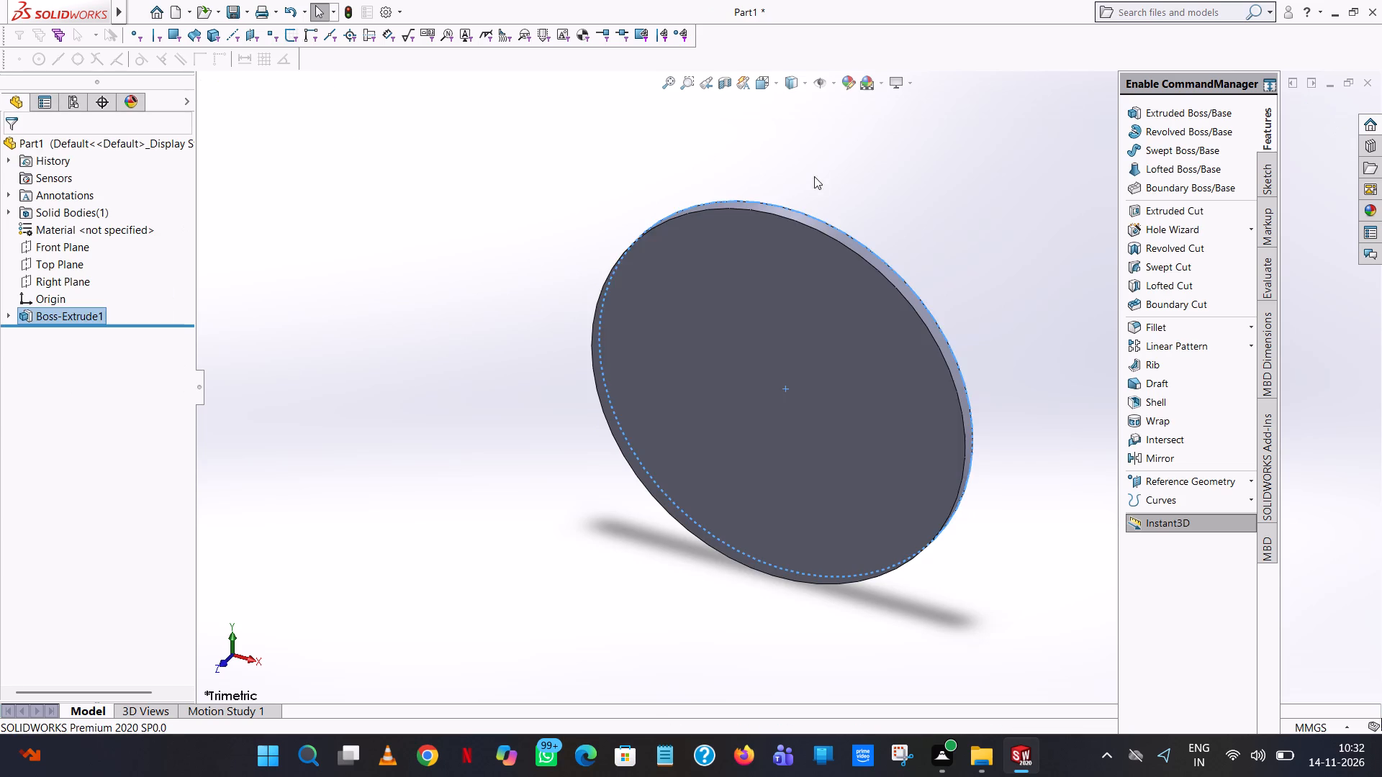
click(856, 187)
Start an Extruded Cut sketch on the disc's front face, viewed normal to the sketch plane.
middle_drag(808, 321, 728, 396)
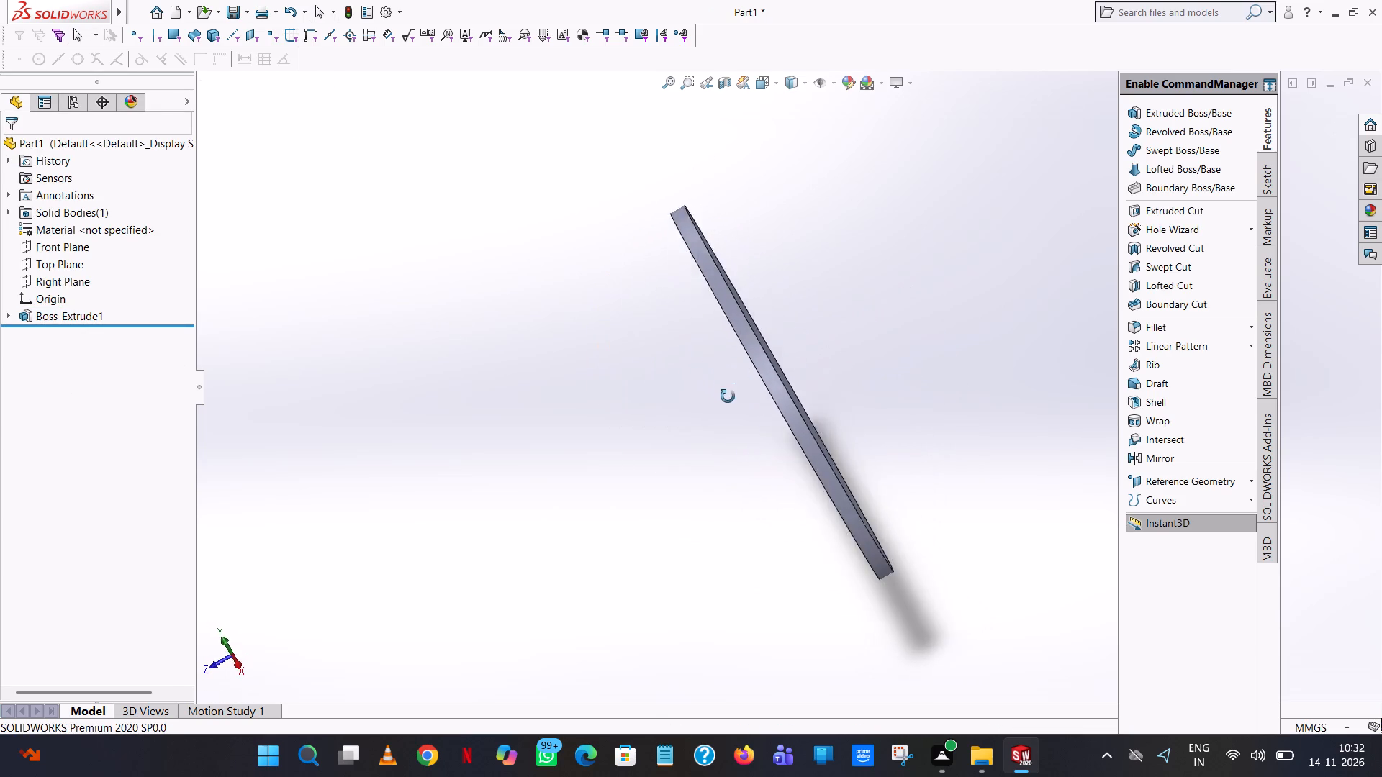
middle_drag(728, 396, 828, 293)
middle_click(846, 283)
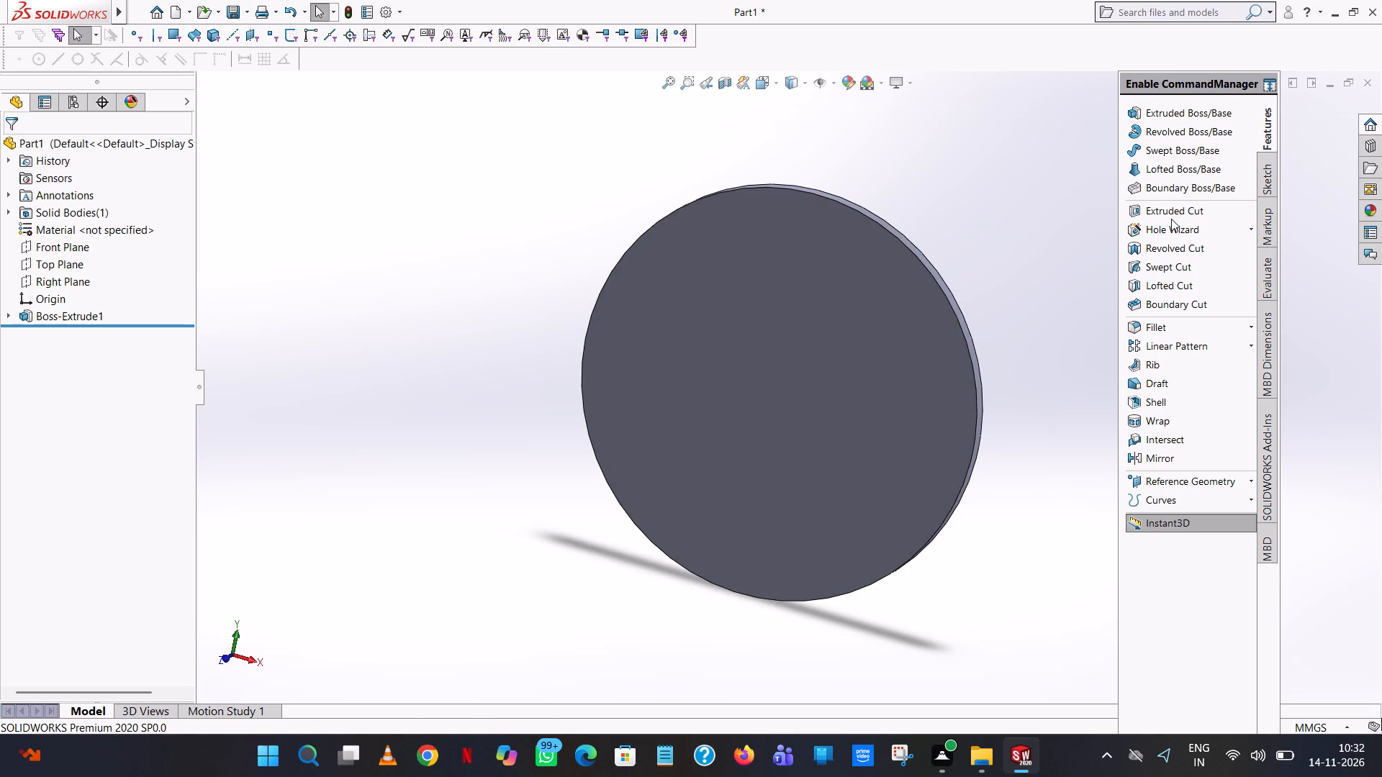
click(1171, 218)
click(727, 294)
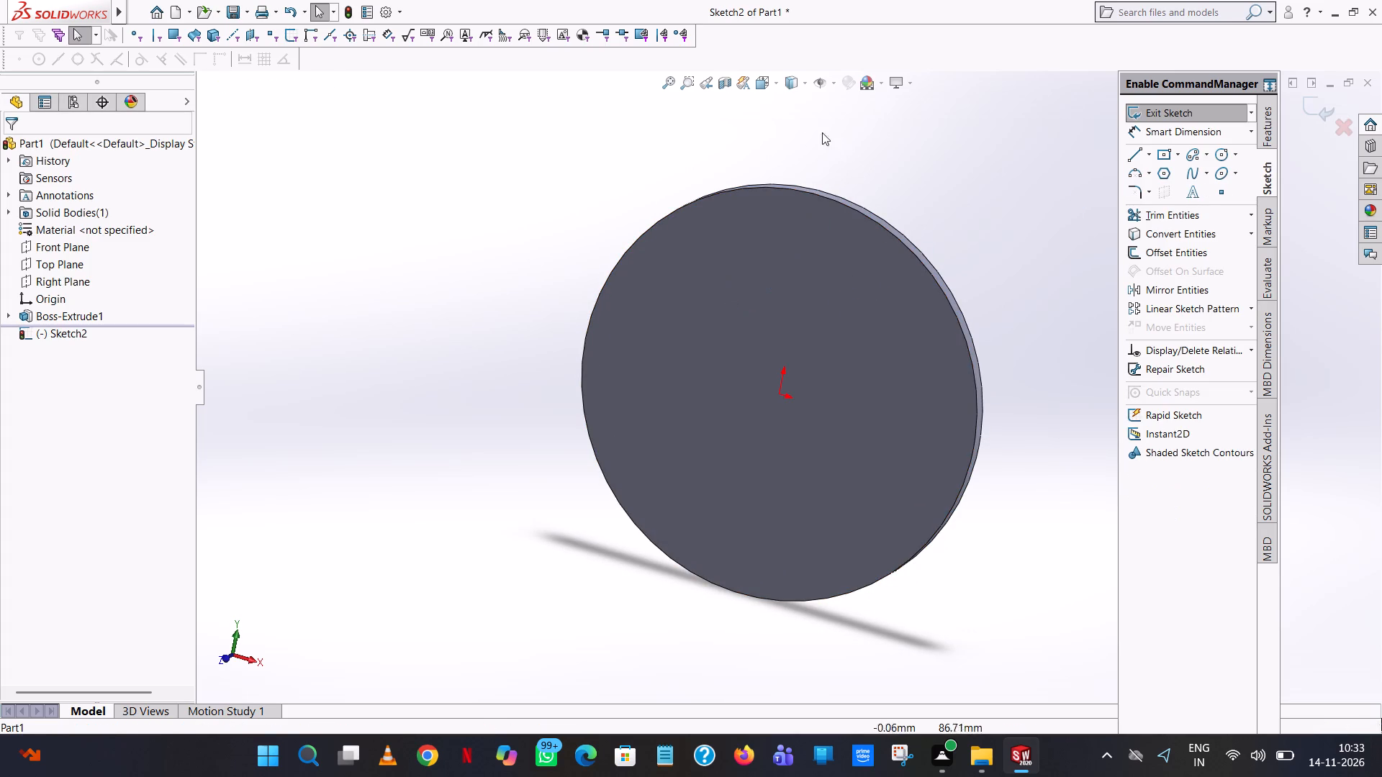
click(778, 82)
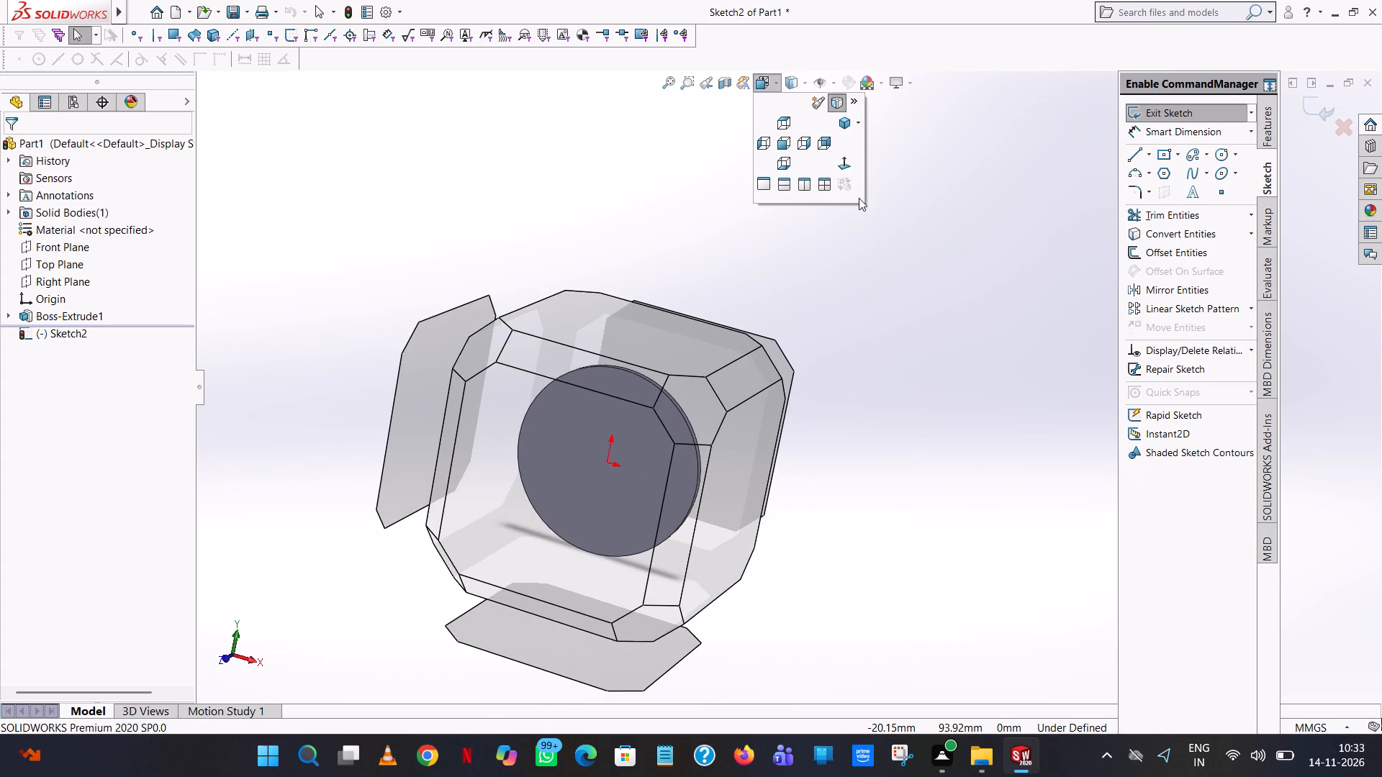
click(851, 163)
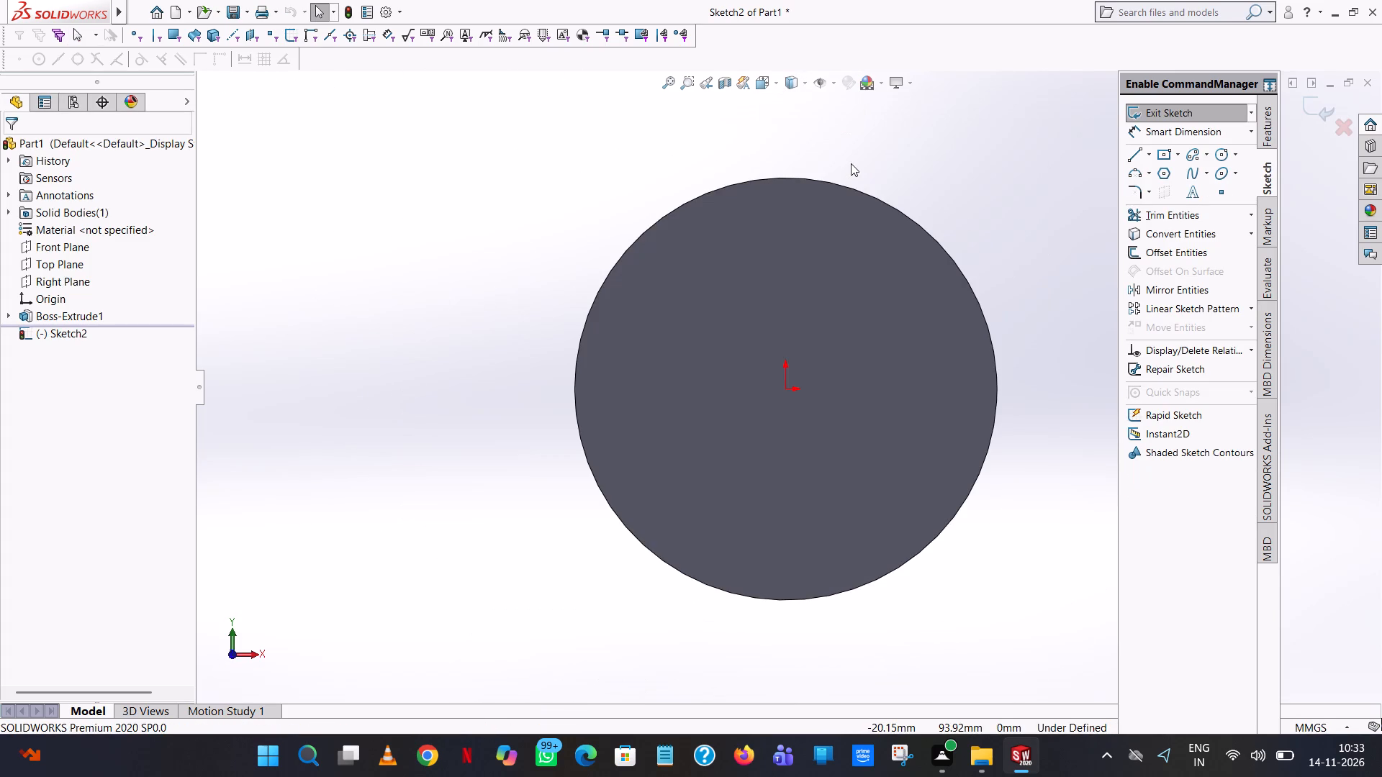
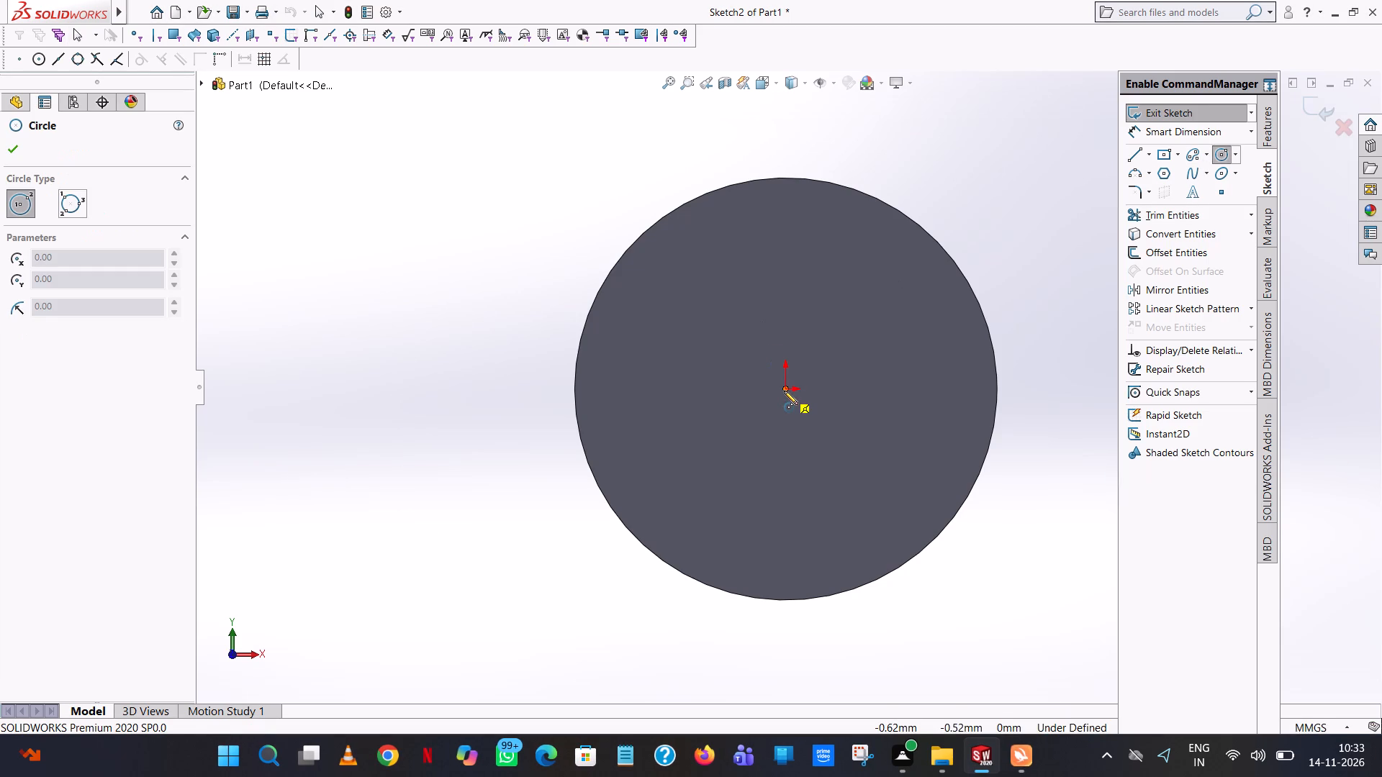
Sketch a circle centred on the origin on the disc's front face, with a final radius of 50 mm.
click(784, 391)
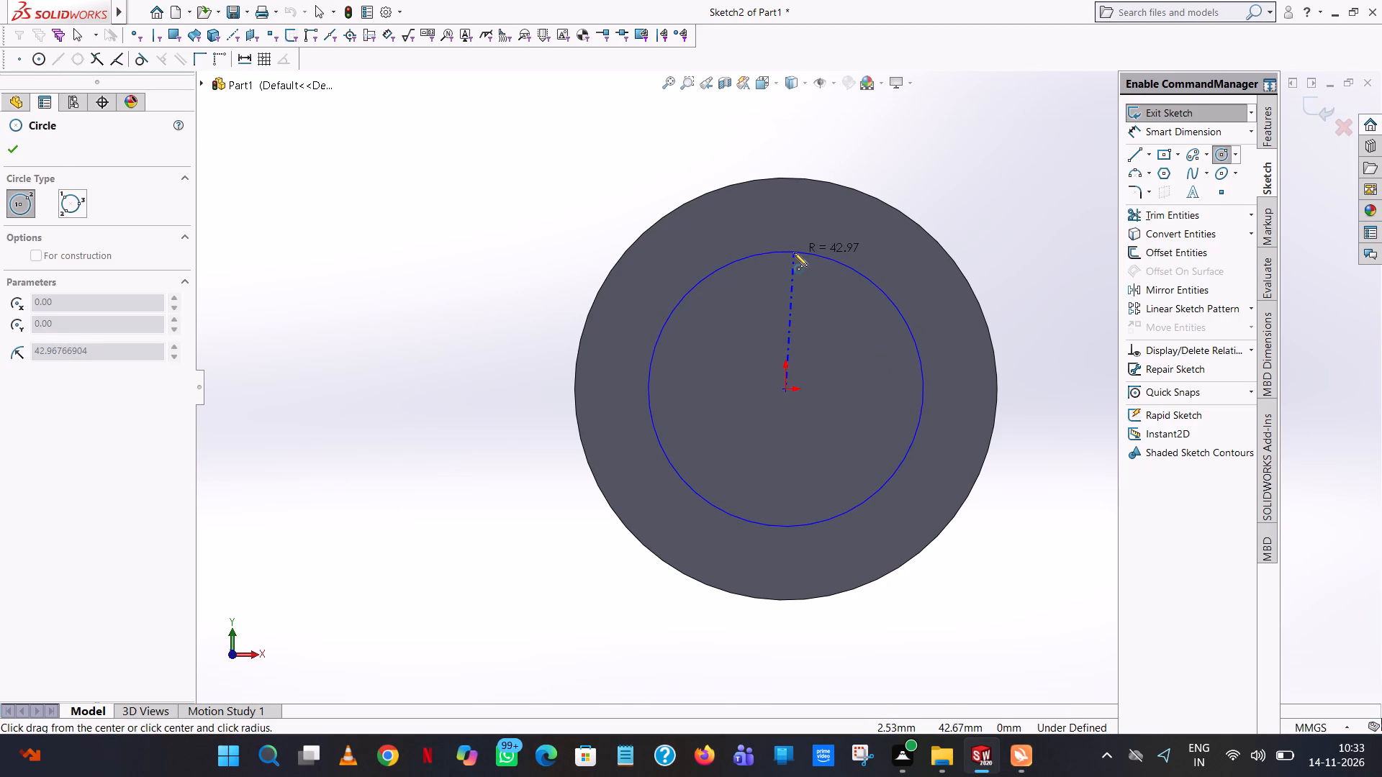
click(794, 253)
text(25)
key(Return)
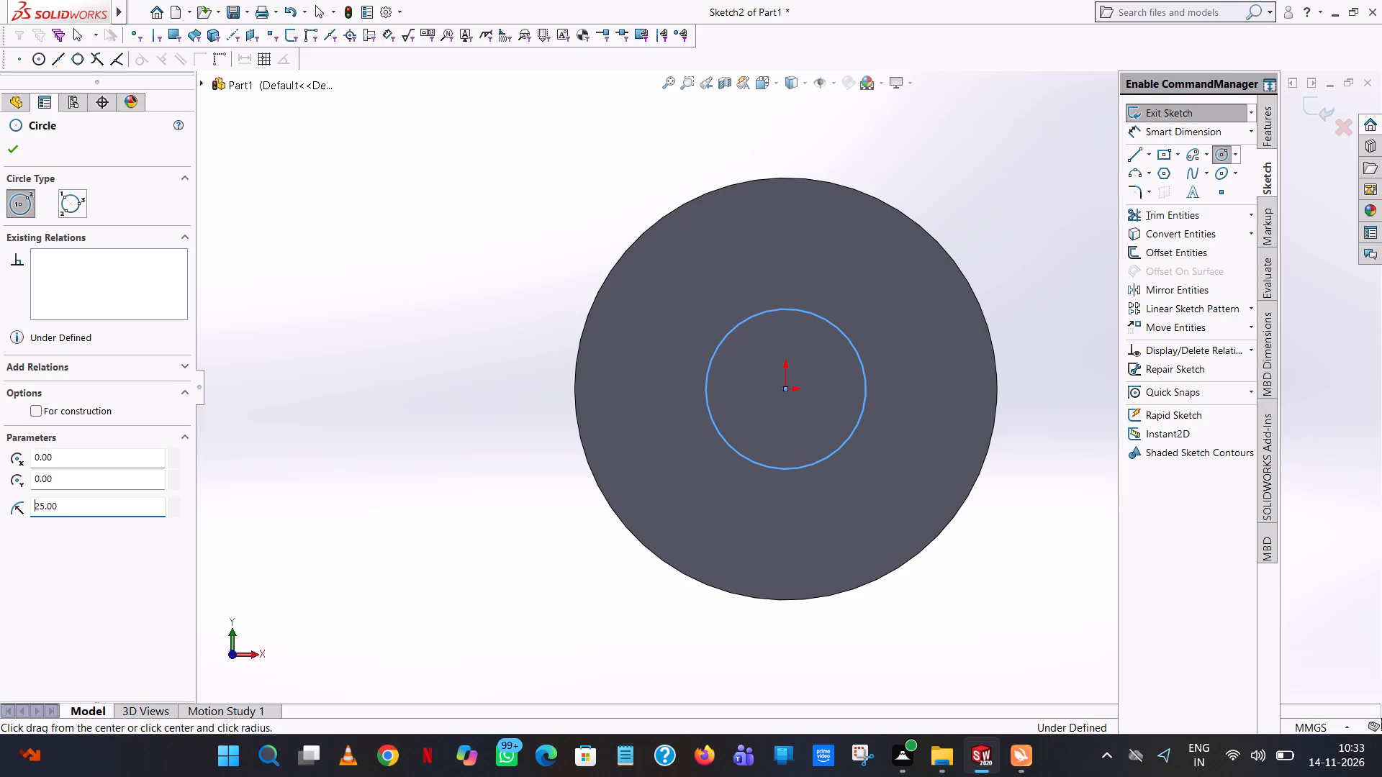
double_click(130, 509)
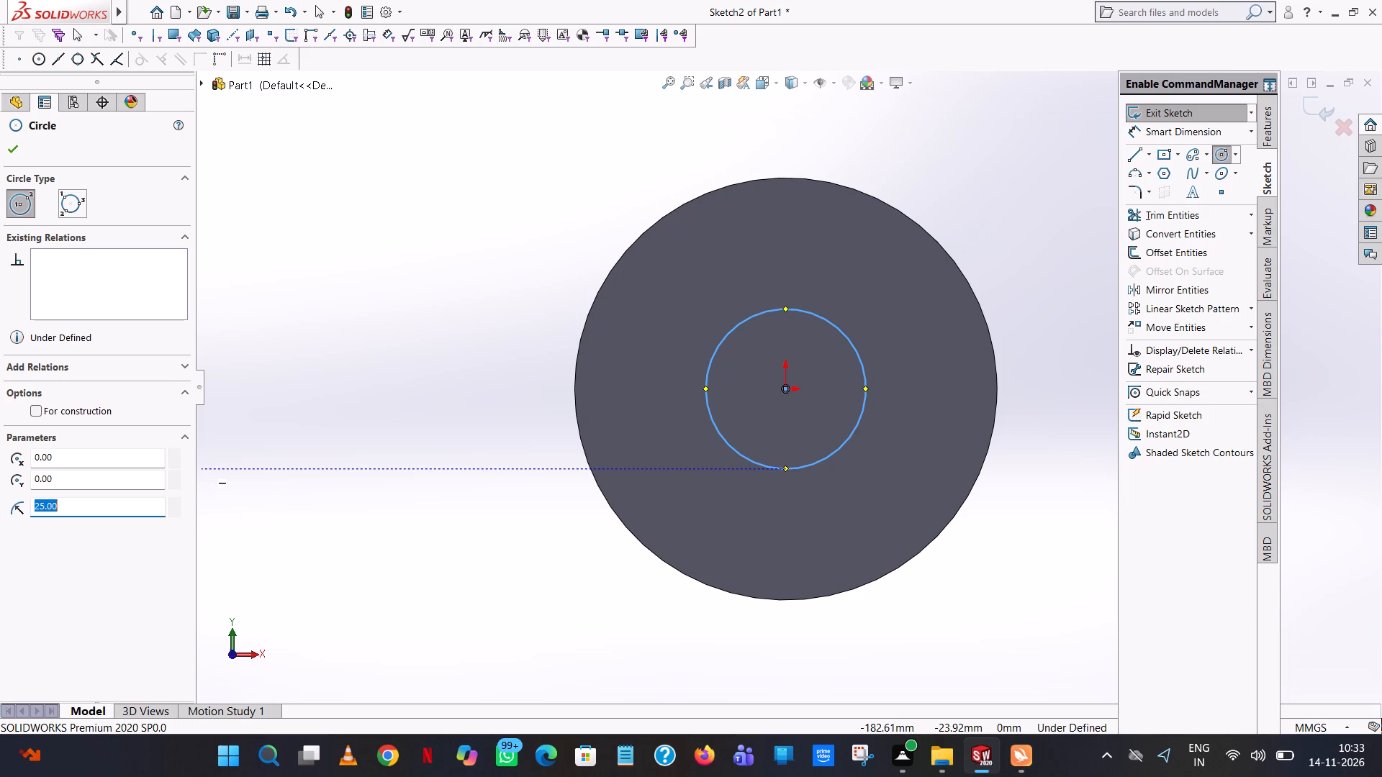
text(50)
key(Return)
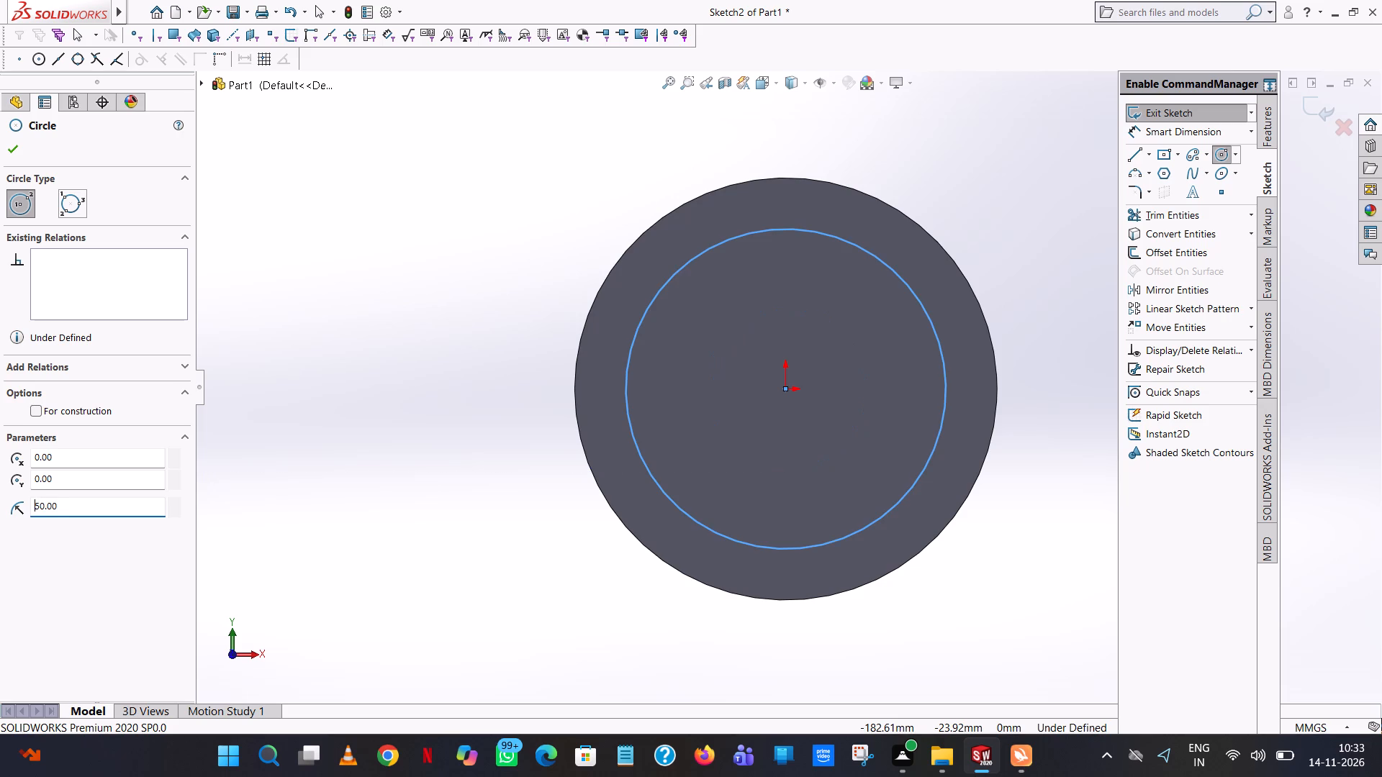
click(17, 142)
click(771, 135)
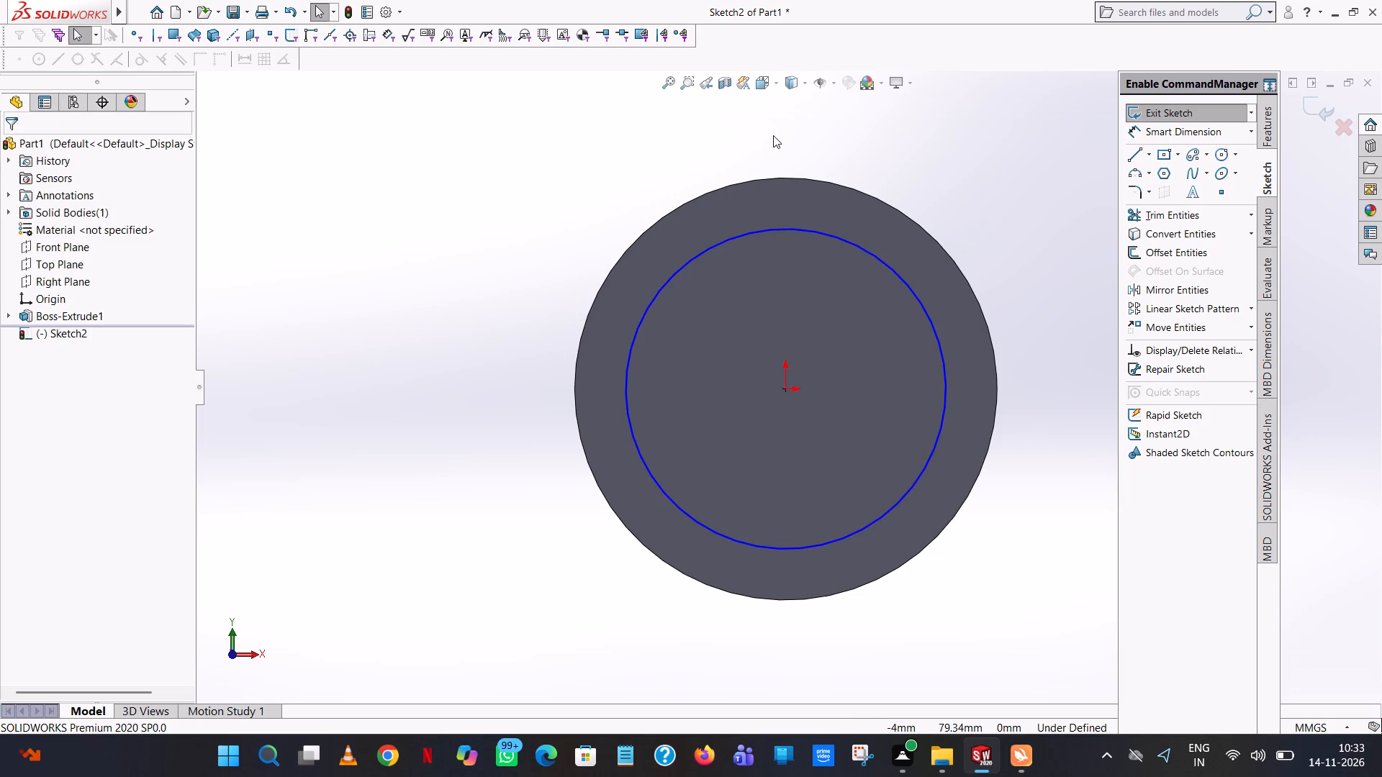
Sketch a second, concentric circle centred on the origin with a radius of 60 mm.
scroll(903, 258, up, 1)
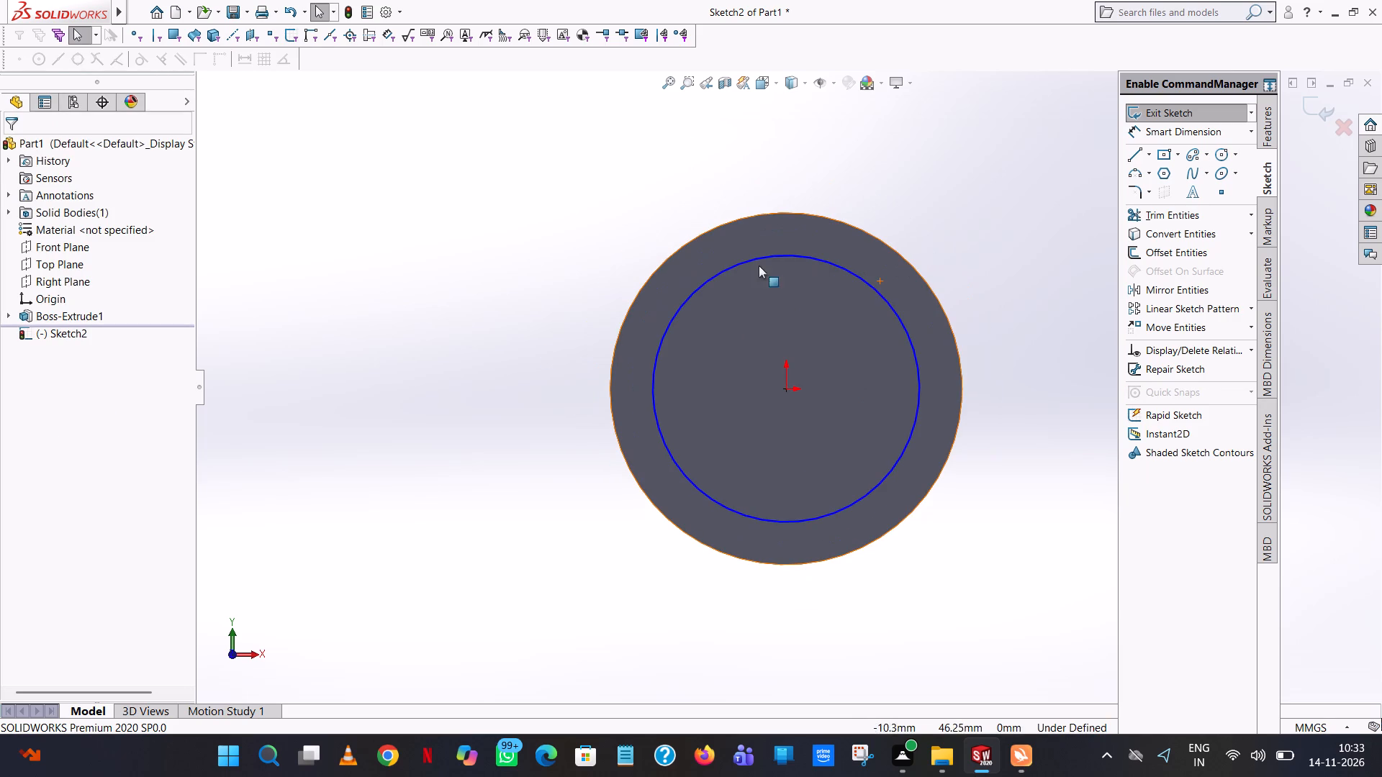
scroll(826, 296, down, 2)
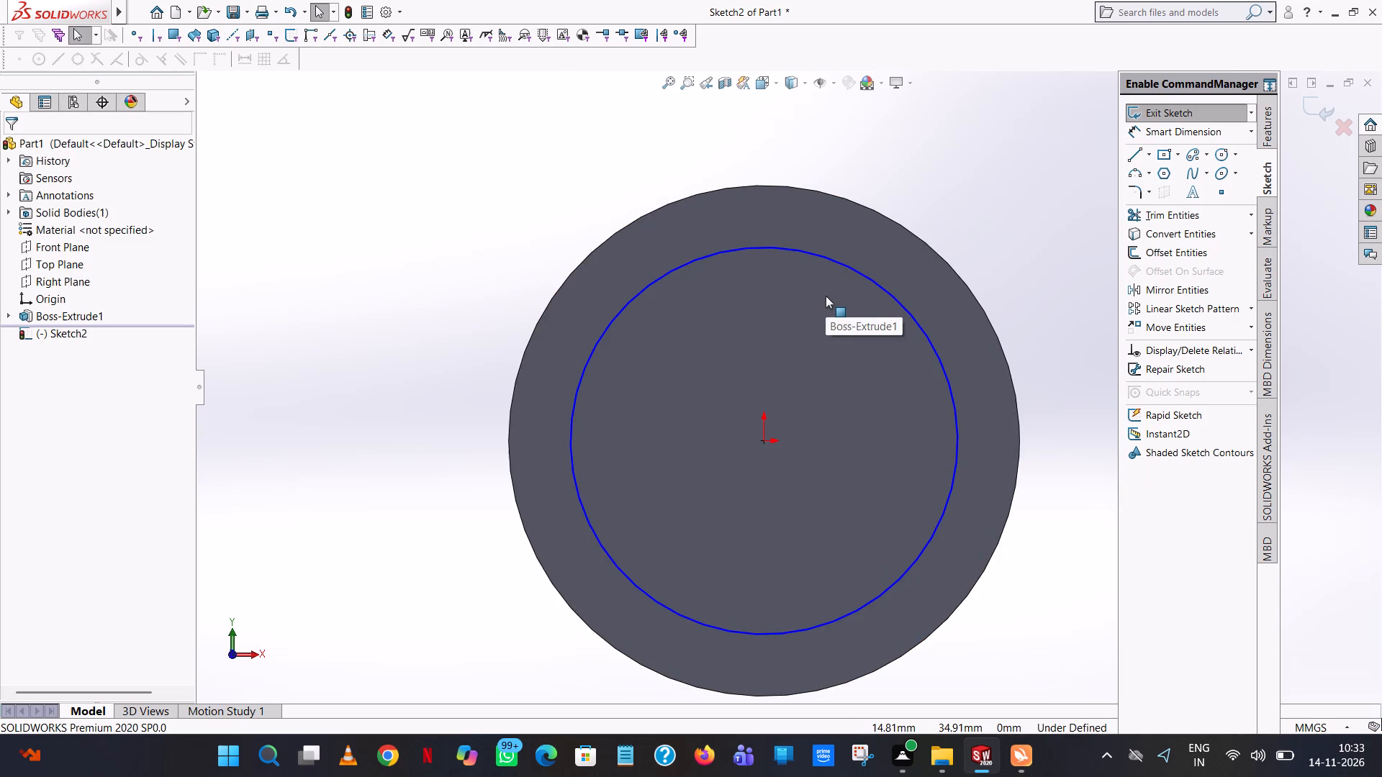
scroll(828, 296, down, 1)
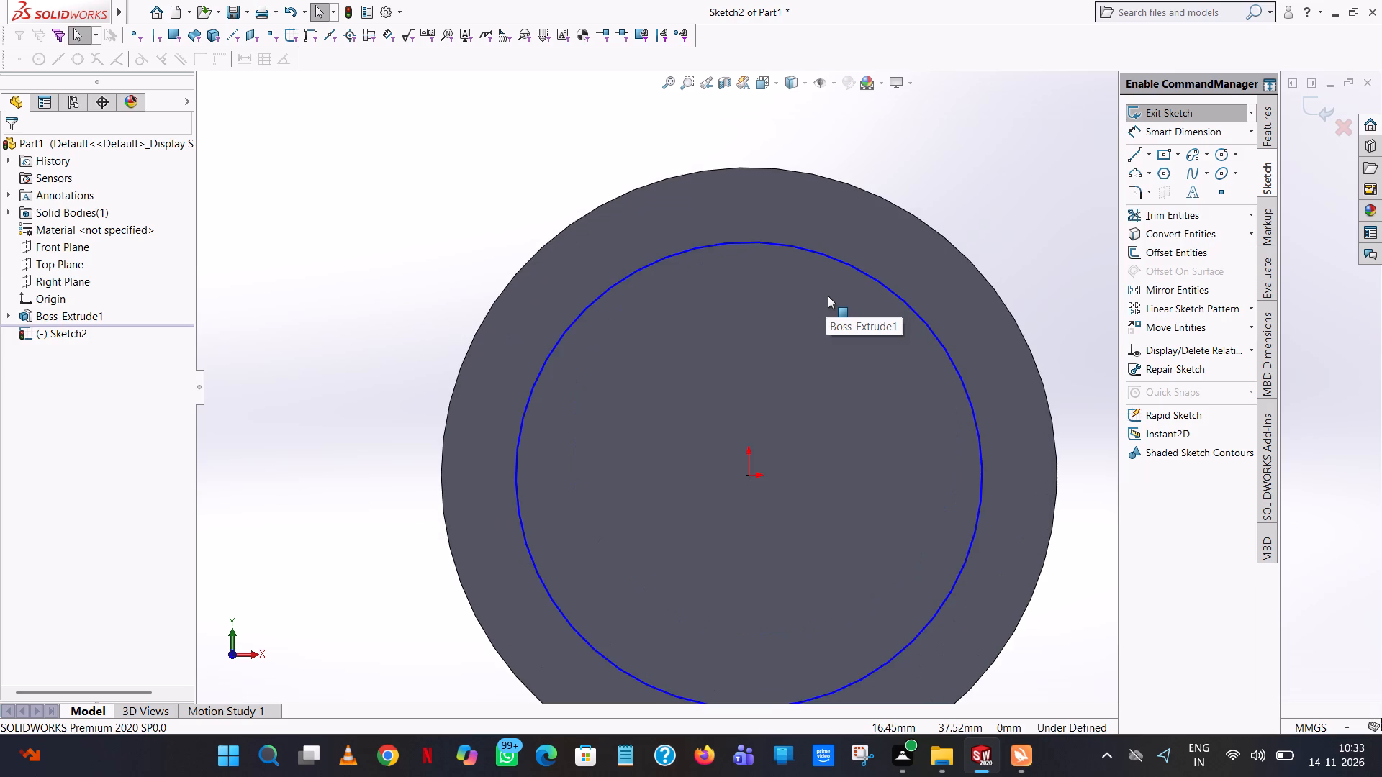
click(1224, 149)
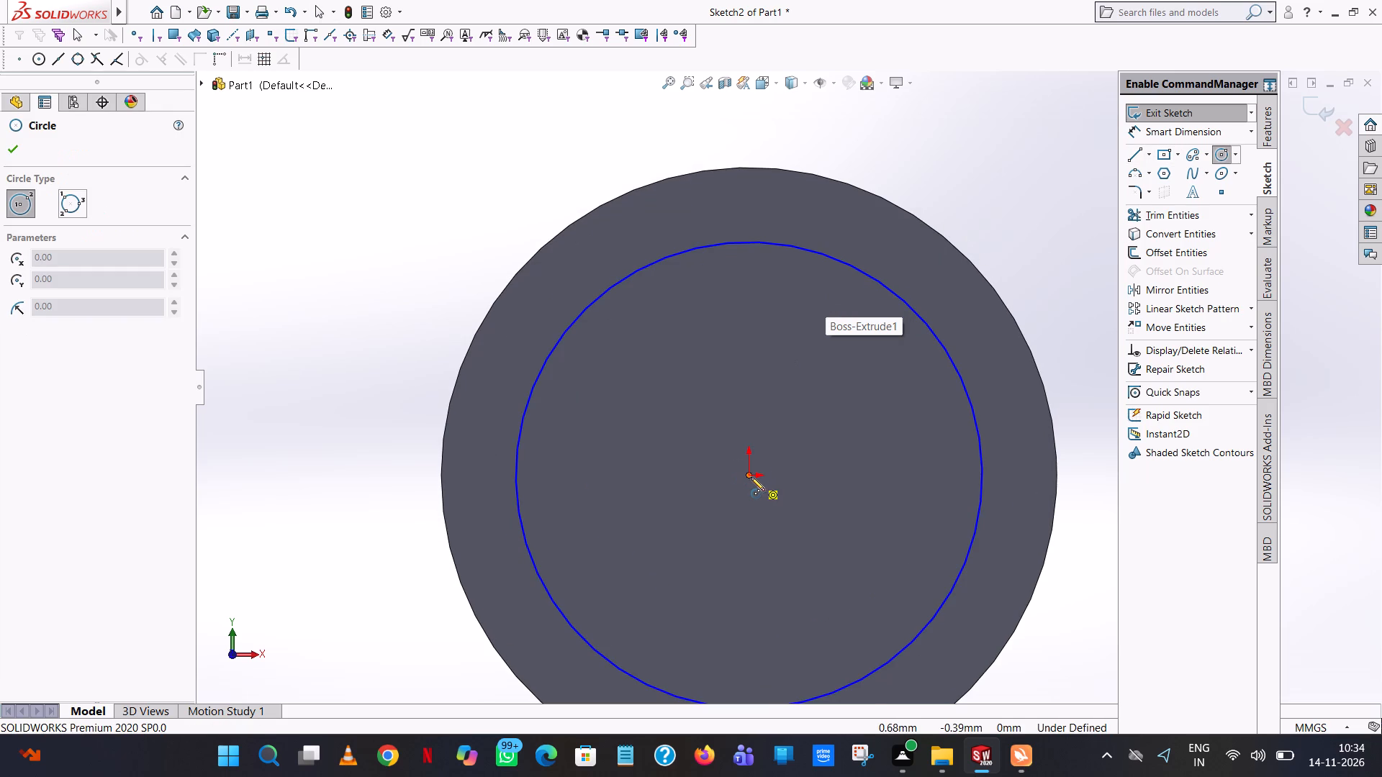
click(750, 477)
click(752, 201)
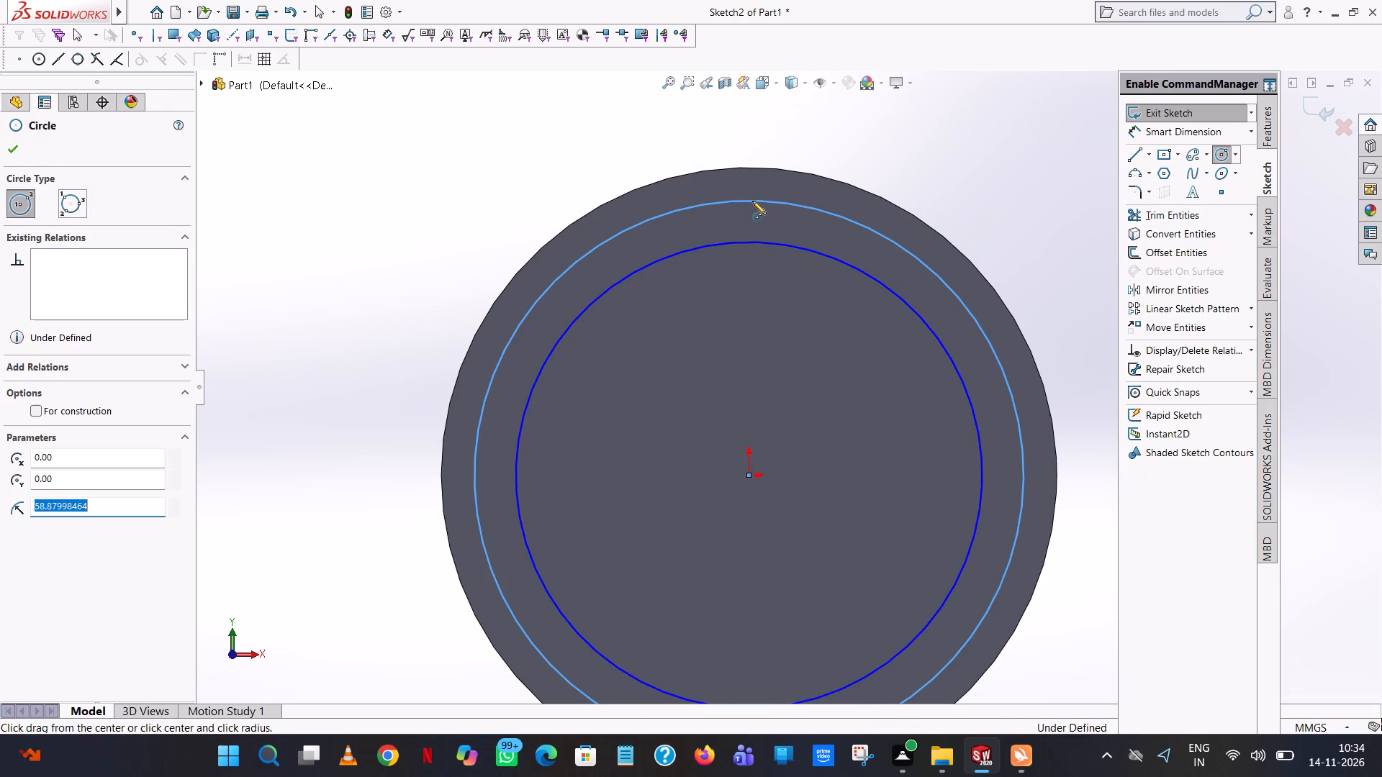
text(60)
key(Return)
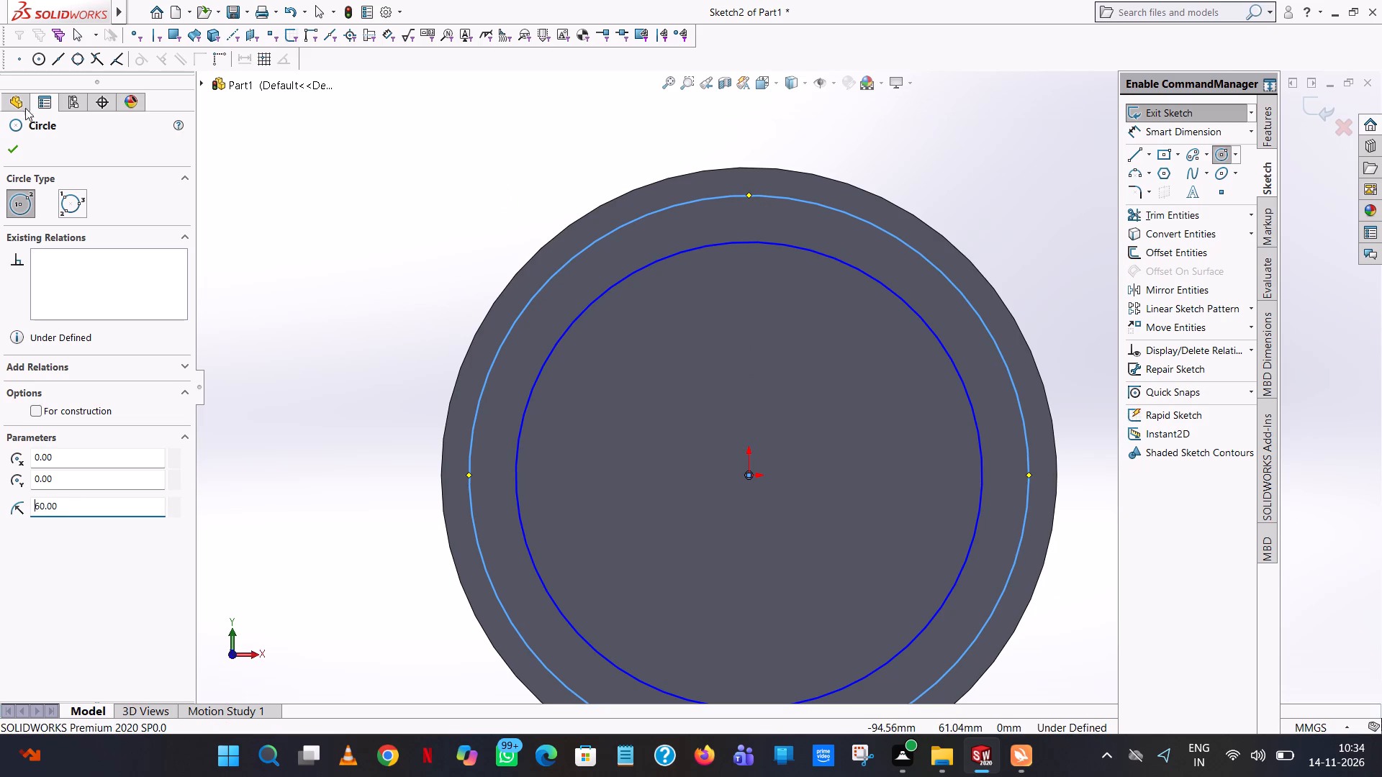
click(12, 153)
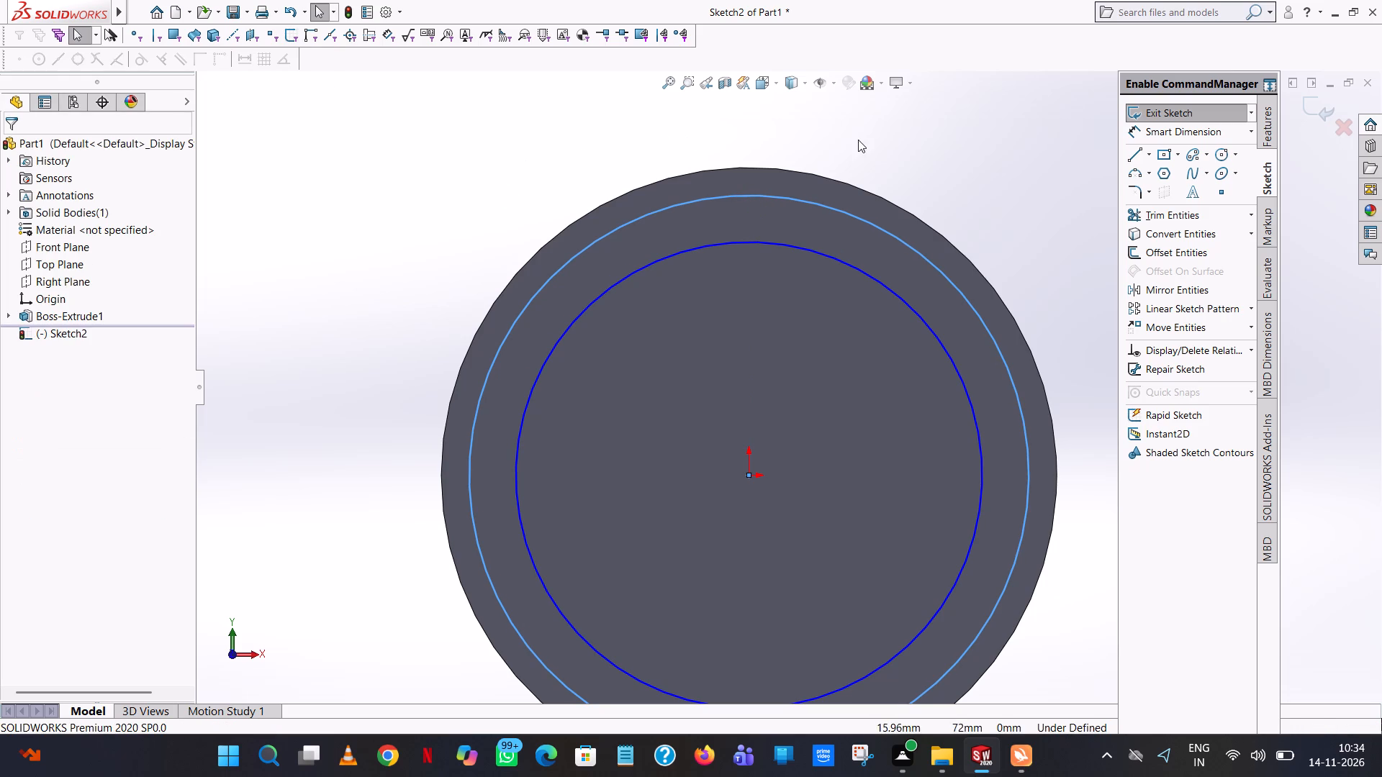
click(859, 140)
Draw a 5 mm horizontal line toward +X from the top point of the 50 mm radius circle.
scroll(773, 209, down, 1)
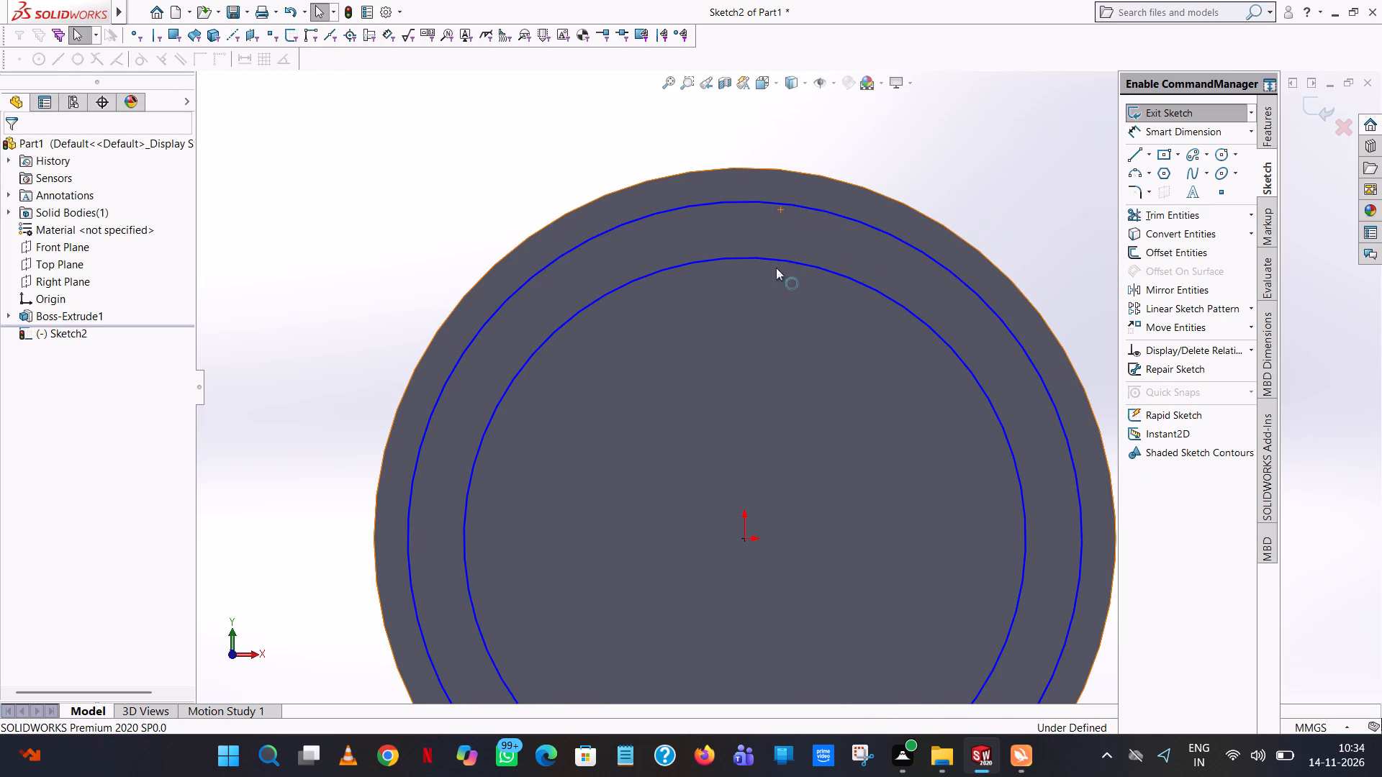
scroll(780, 243, down, 3)
click(1137, 159)
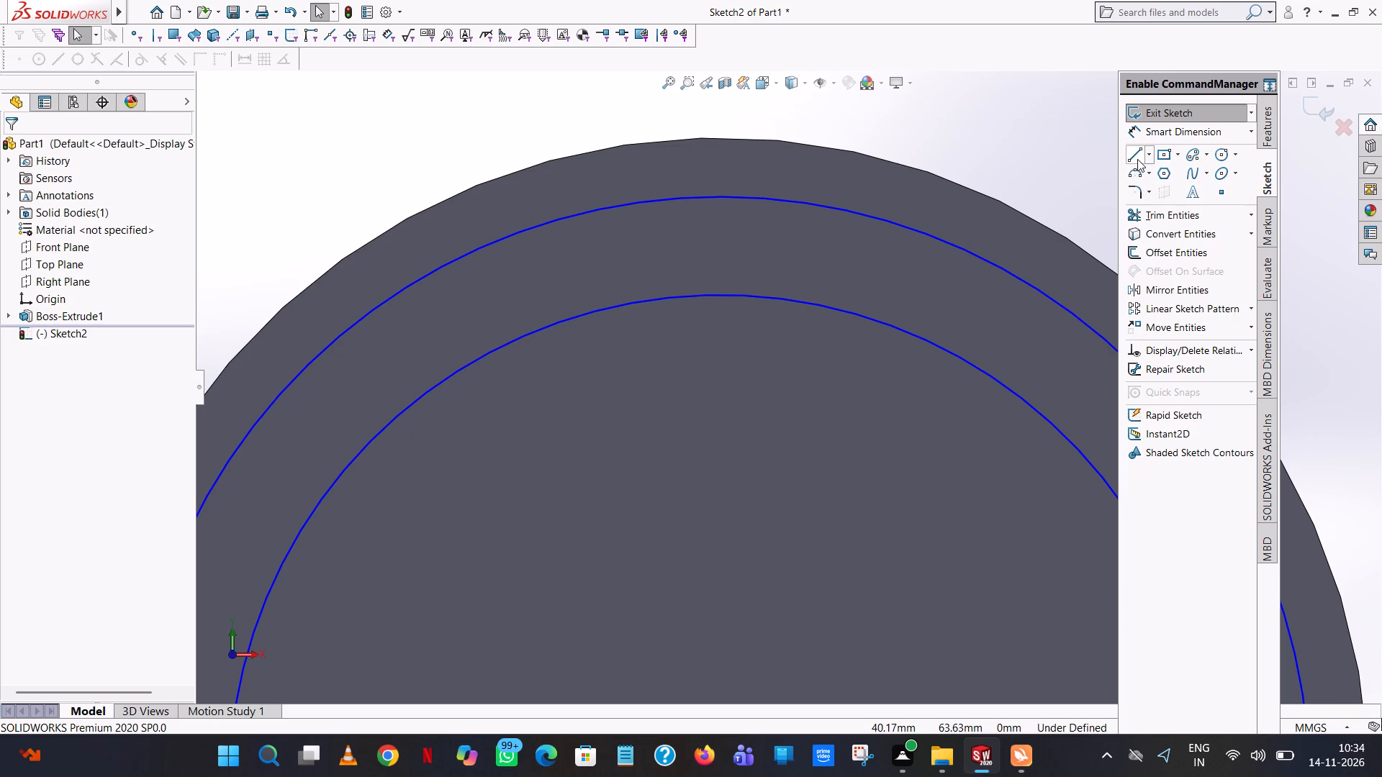
click(719, 294)
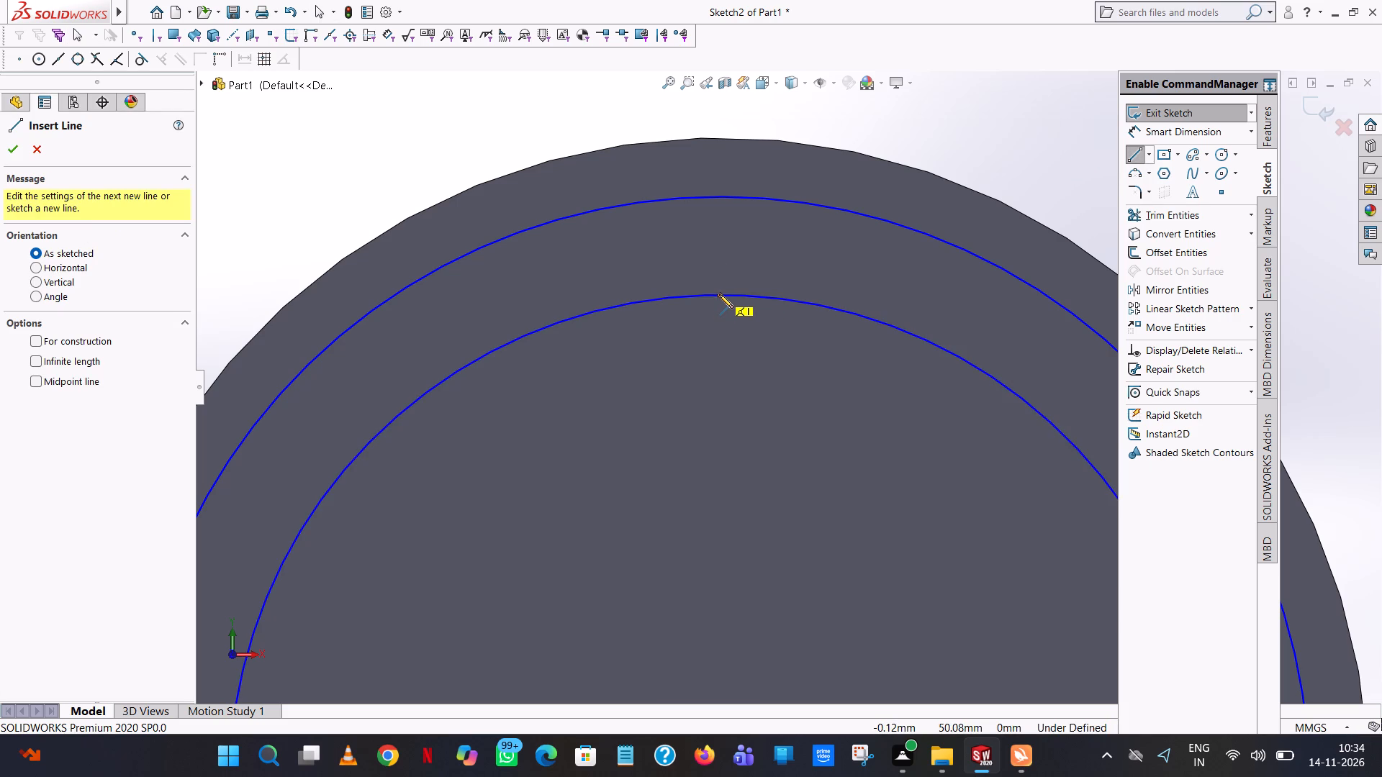
click(816, 294)
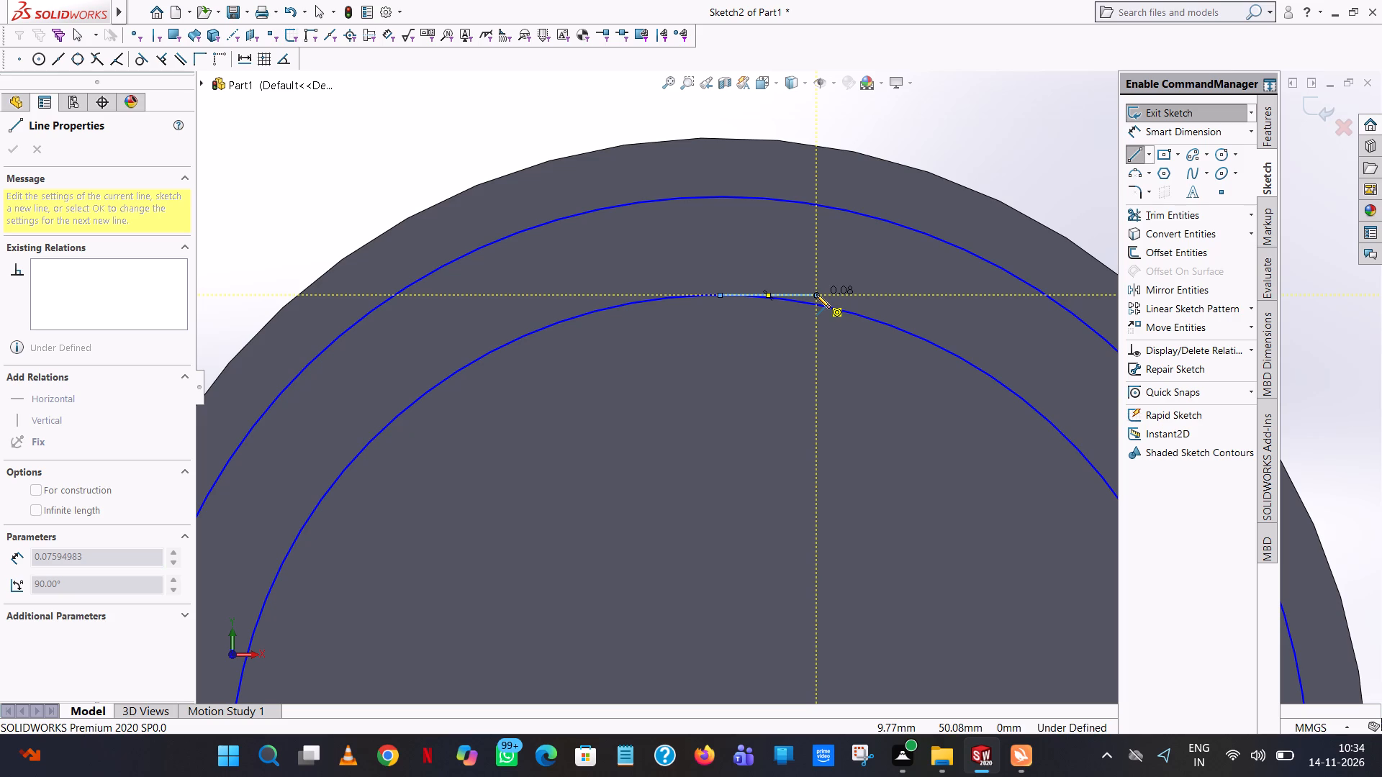
right_click(816, 296)
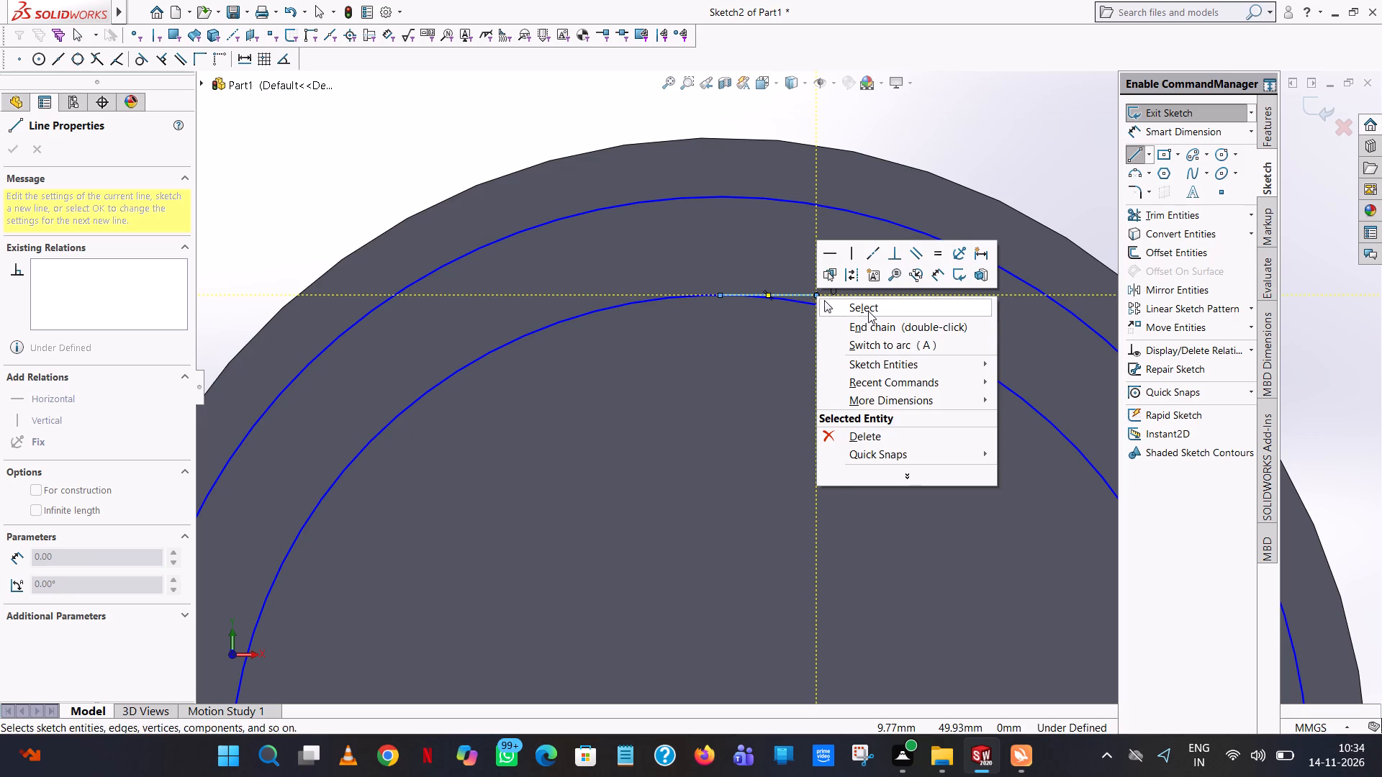
click(868, 311)
click(810, 294)
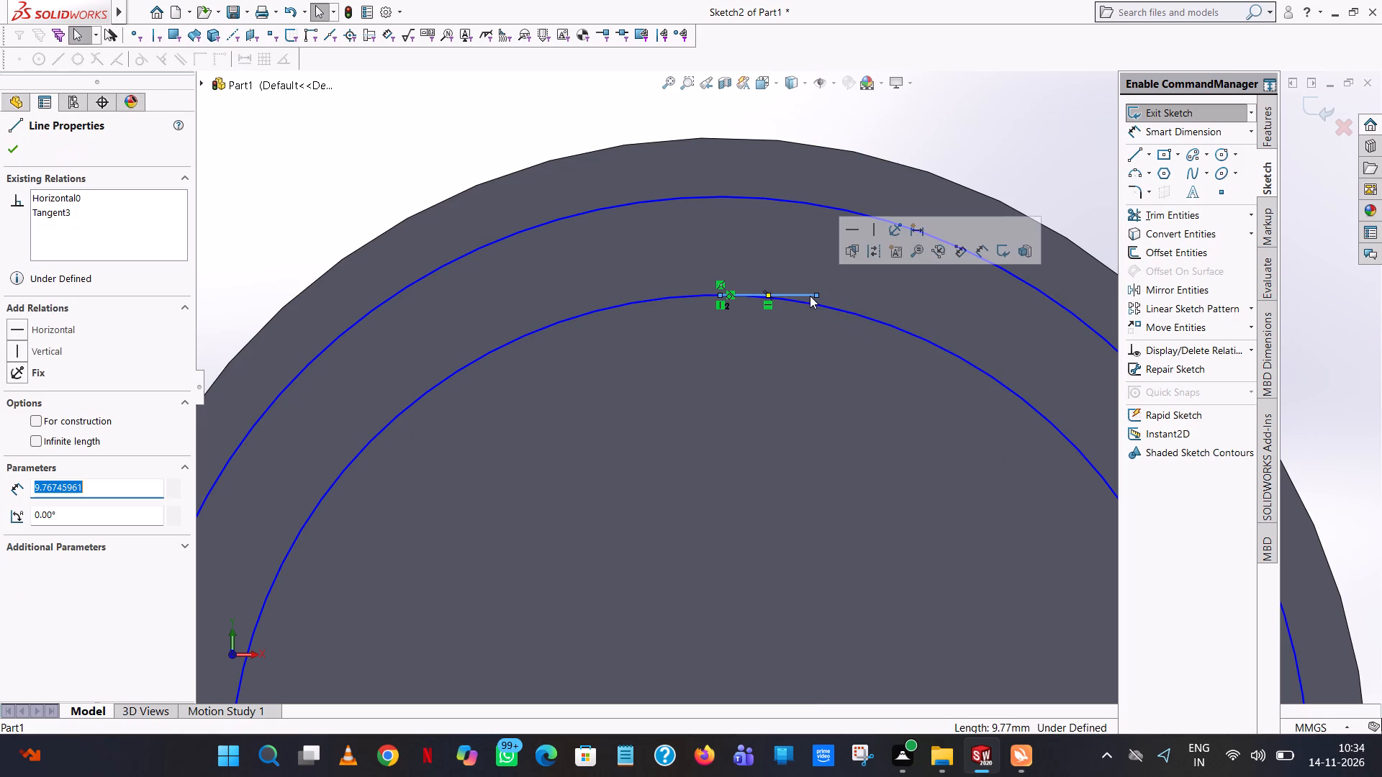
key(5)
key(Return)
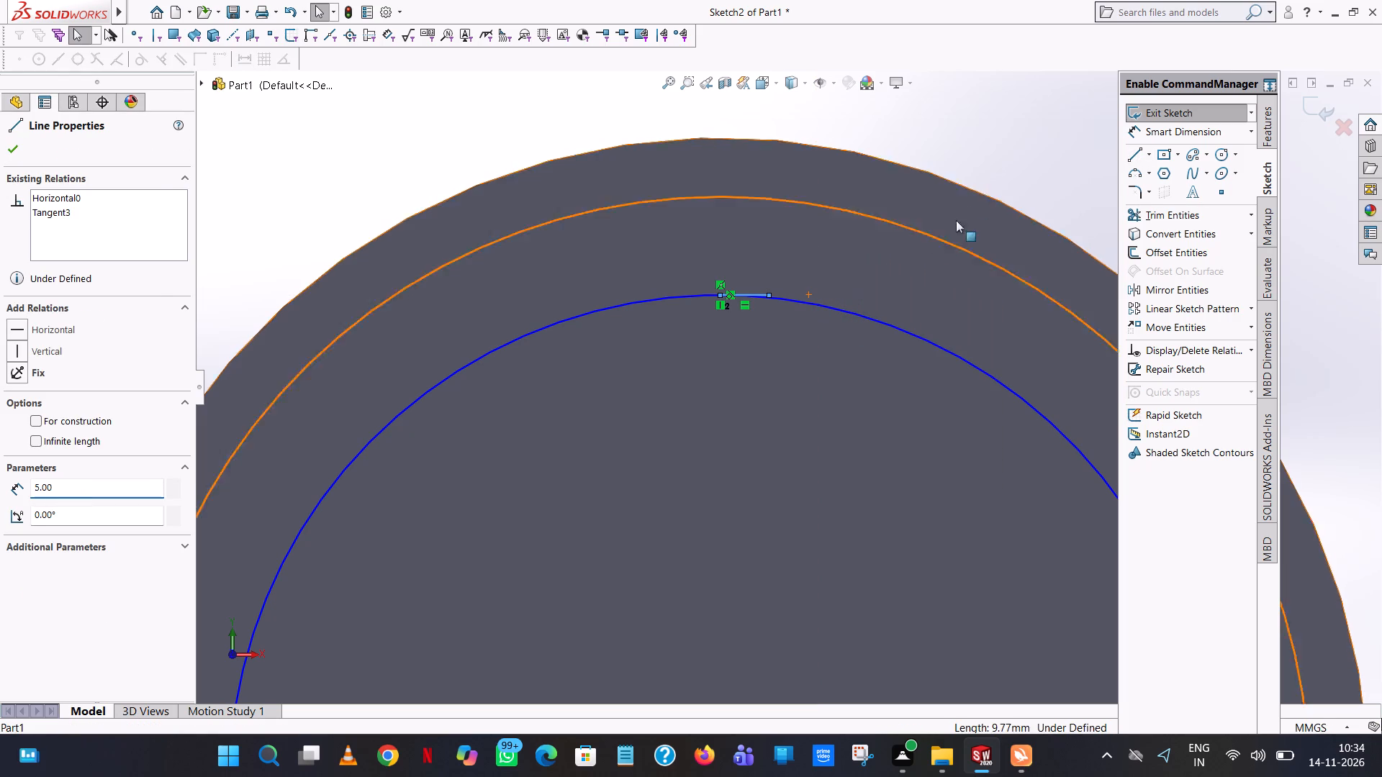
click(992, 132)
From the 5 mm line's free end, chain a vertical line past the outer circle, a 10 mm horizontal line toward -X, and a vertical down to the inner circle.
click(1137, 160)
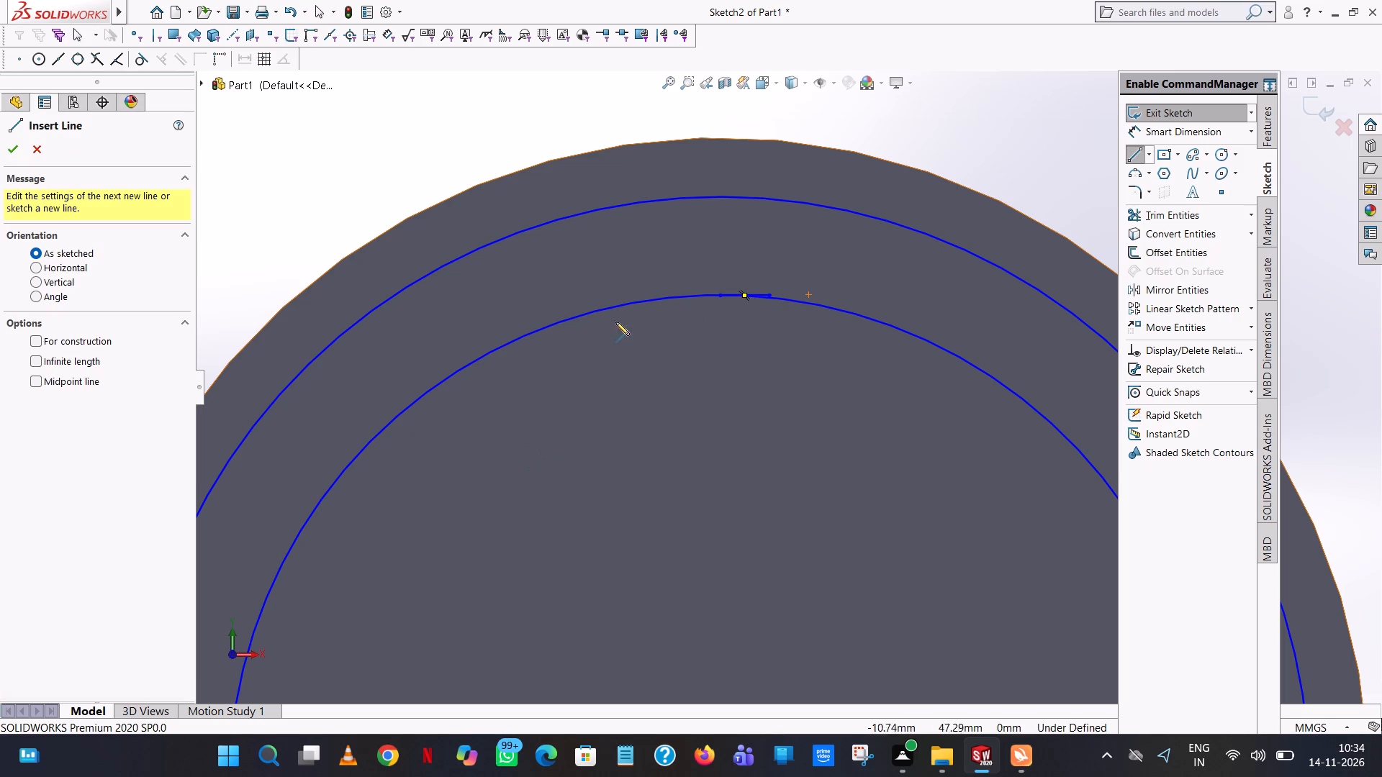
scroll(780, 297, down, 8)
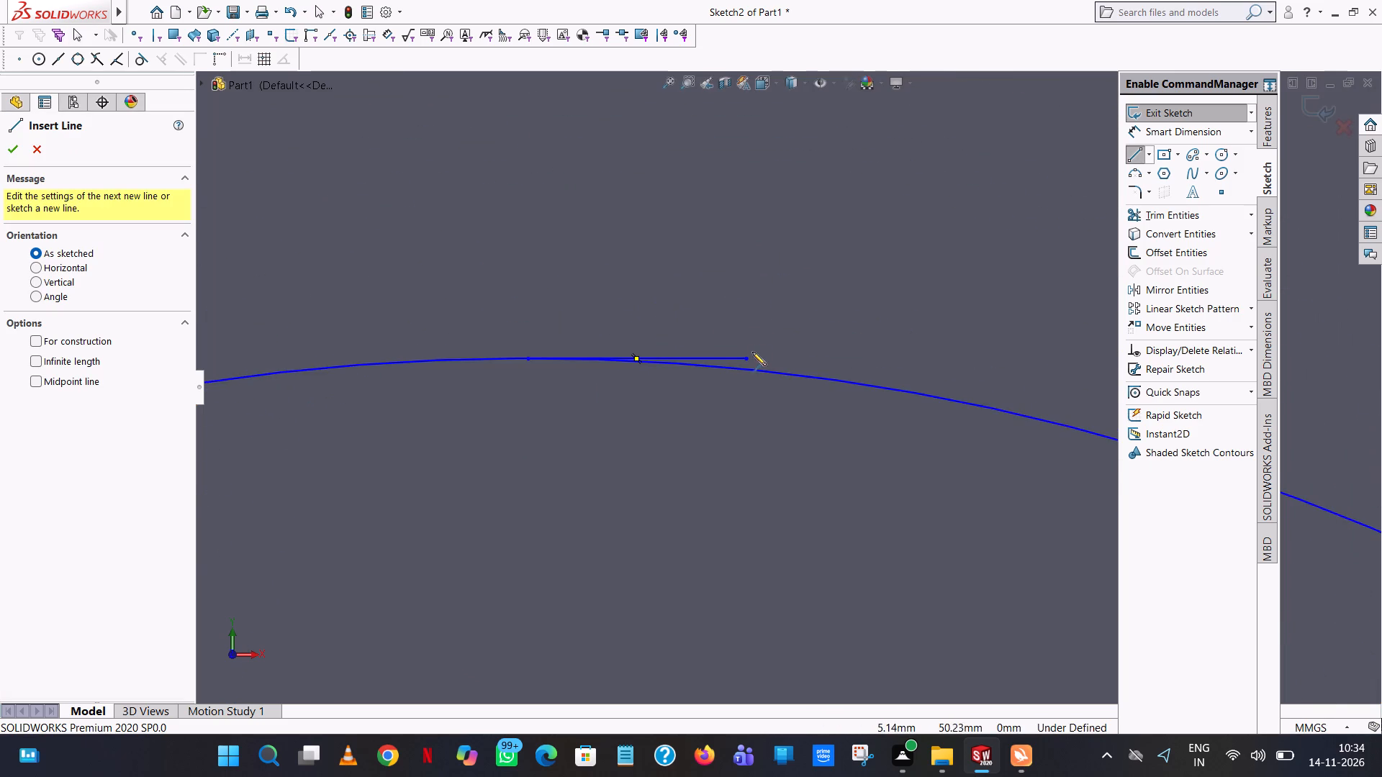
click(748, 361)
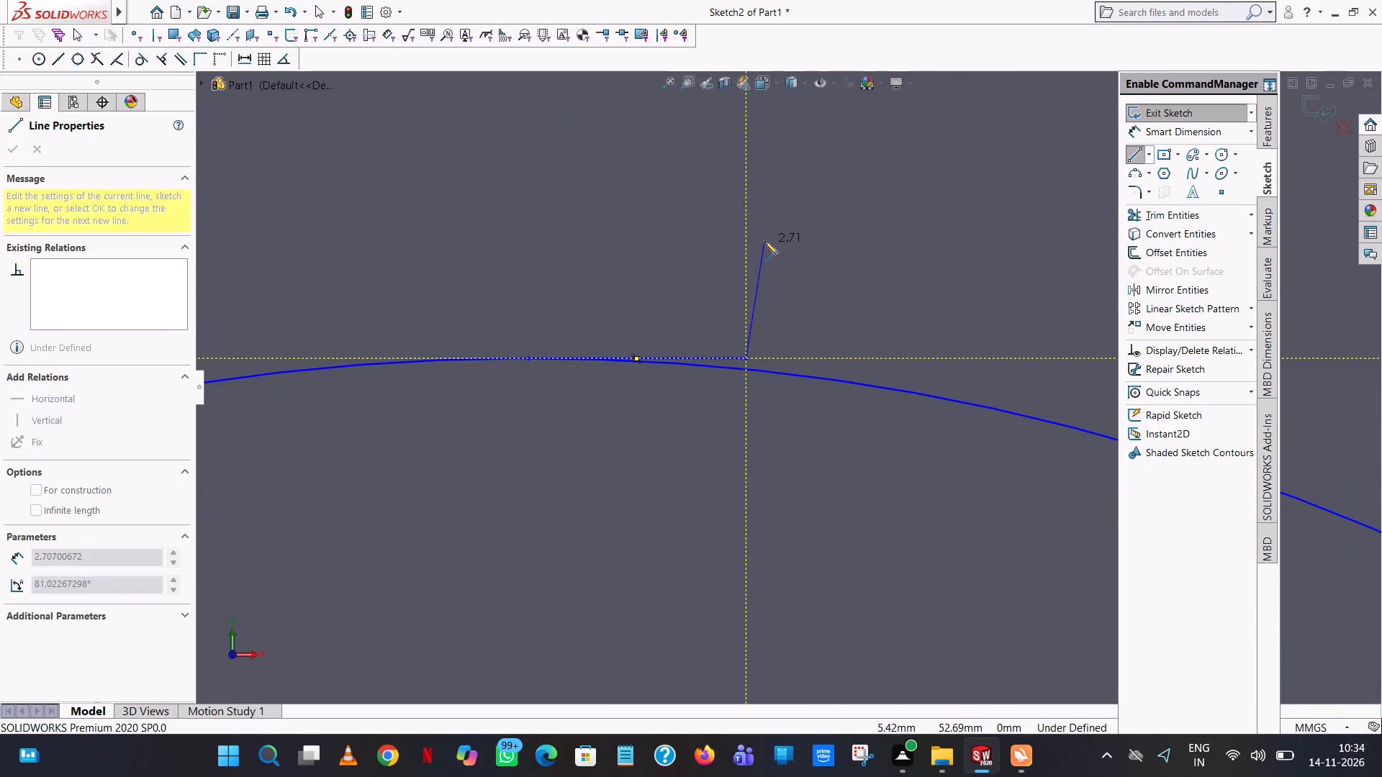
scroll(764, 241, up, 8)
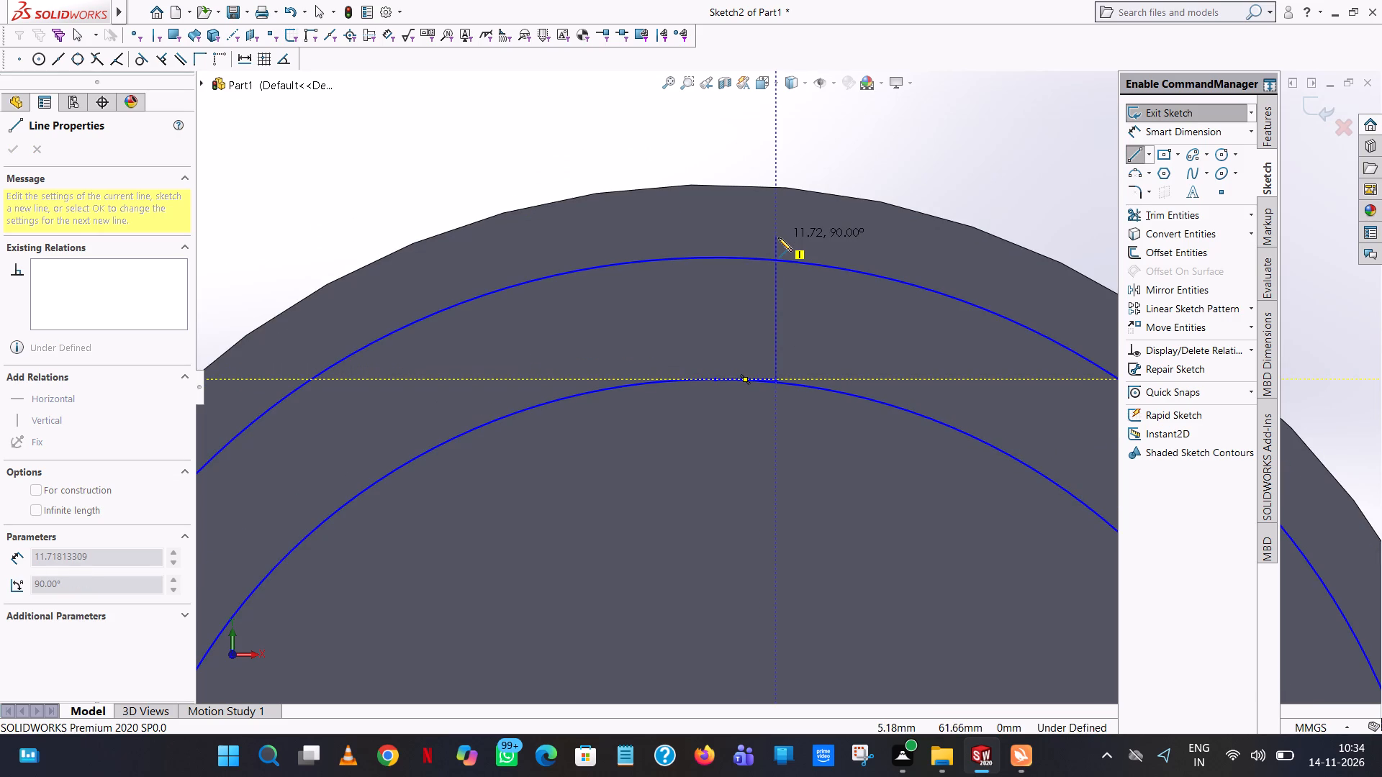
click(778, 237)
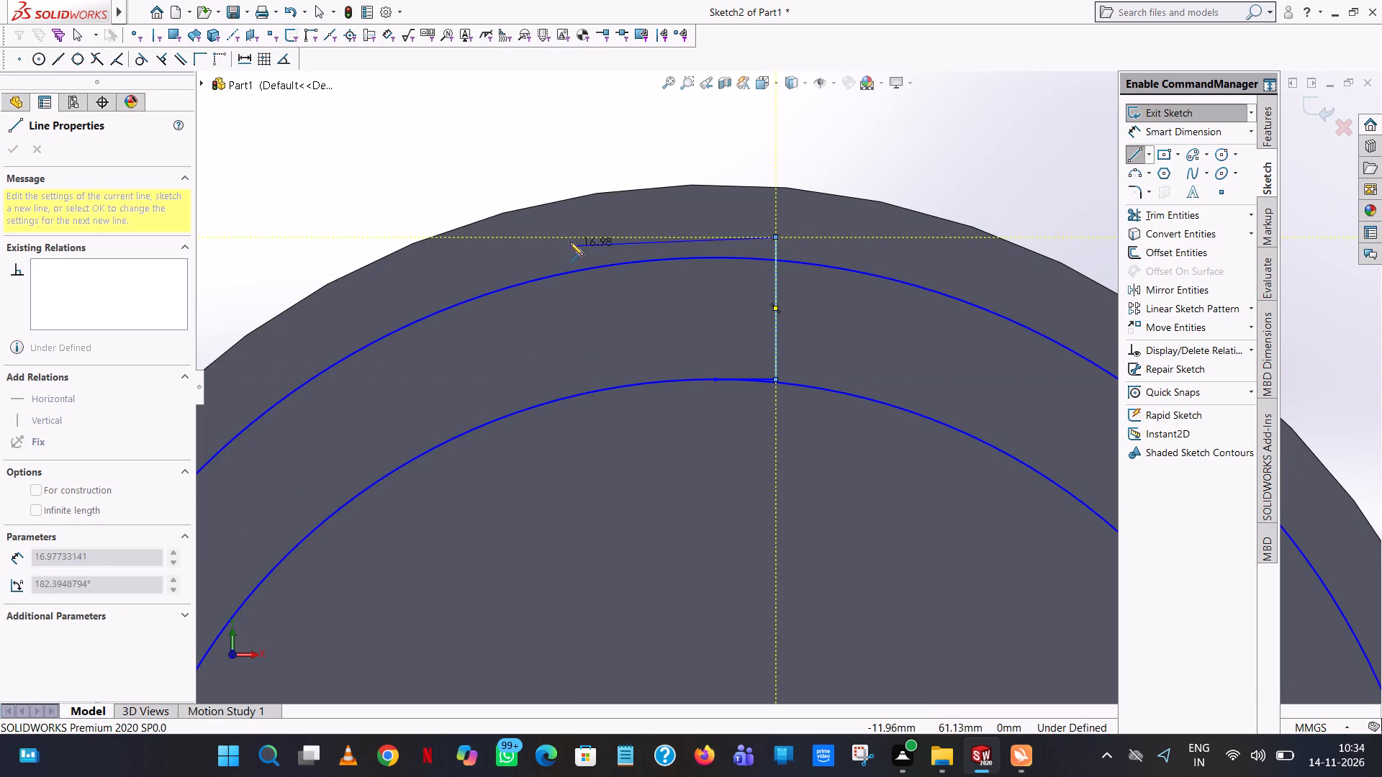
click(580, 235)
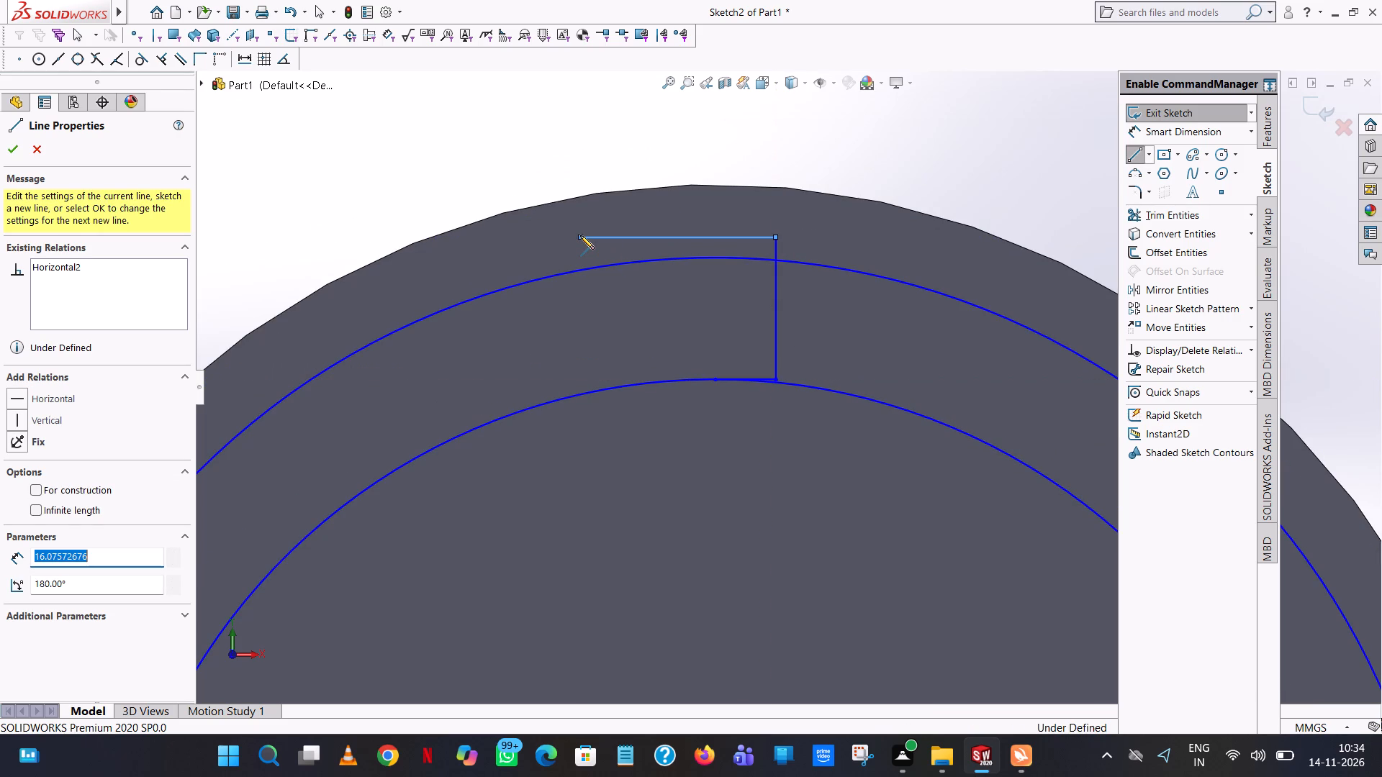
text(10)
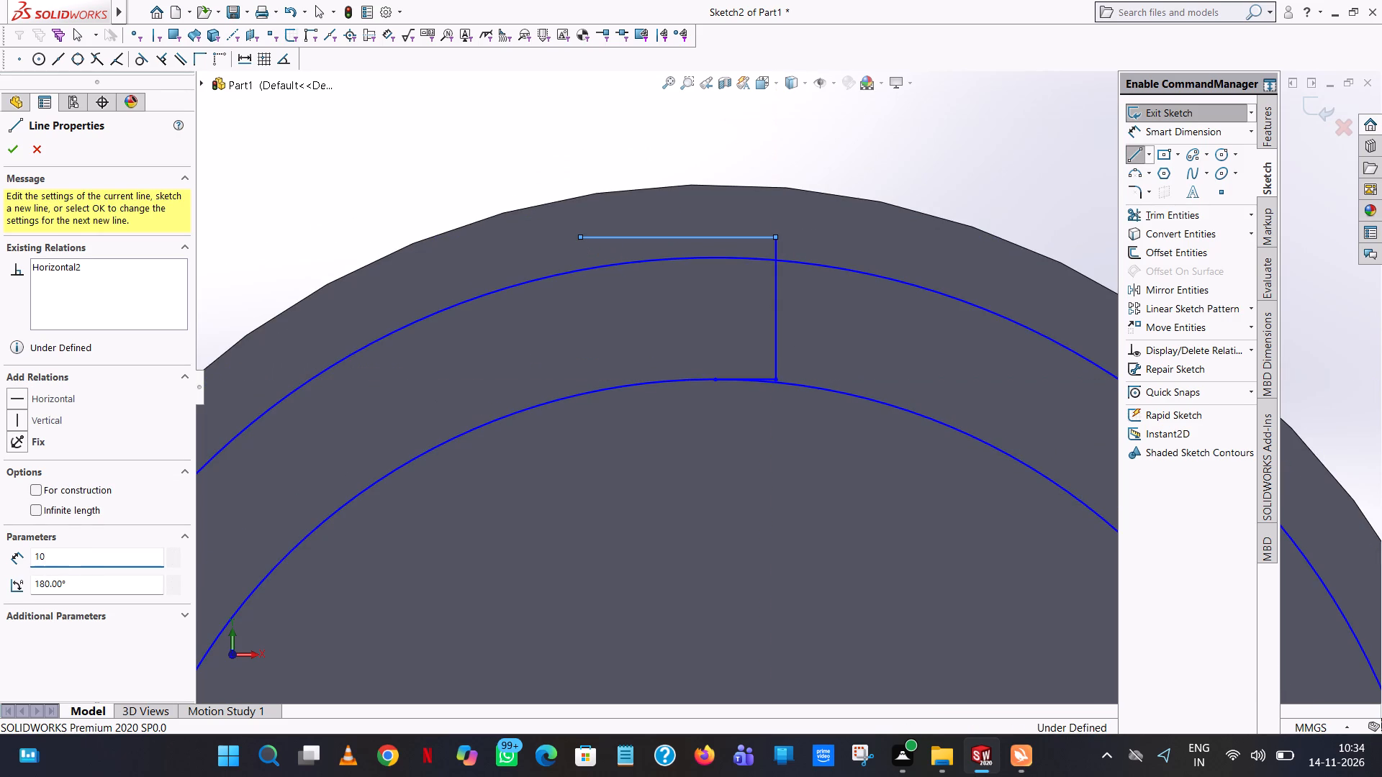
key(Return)
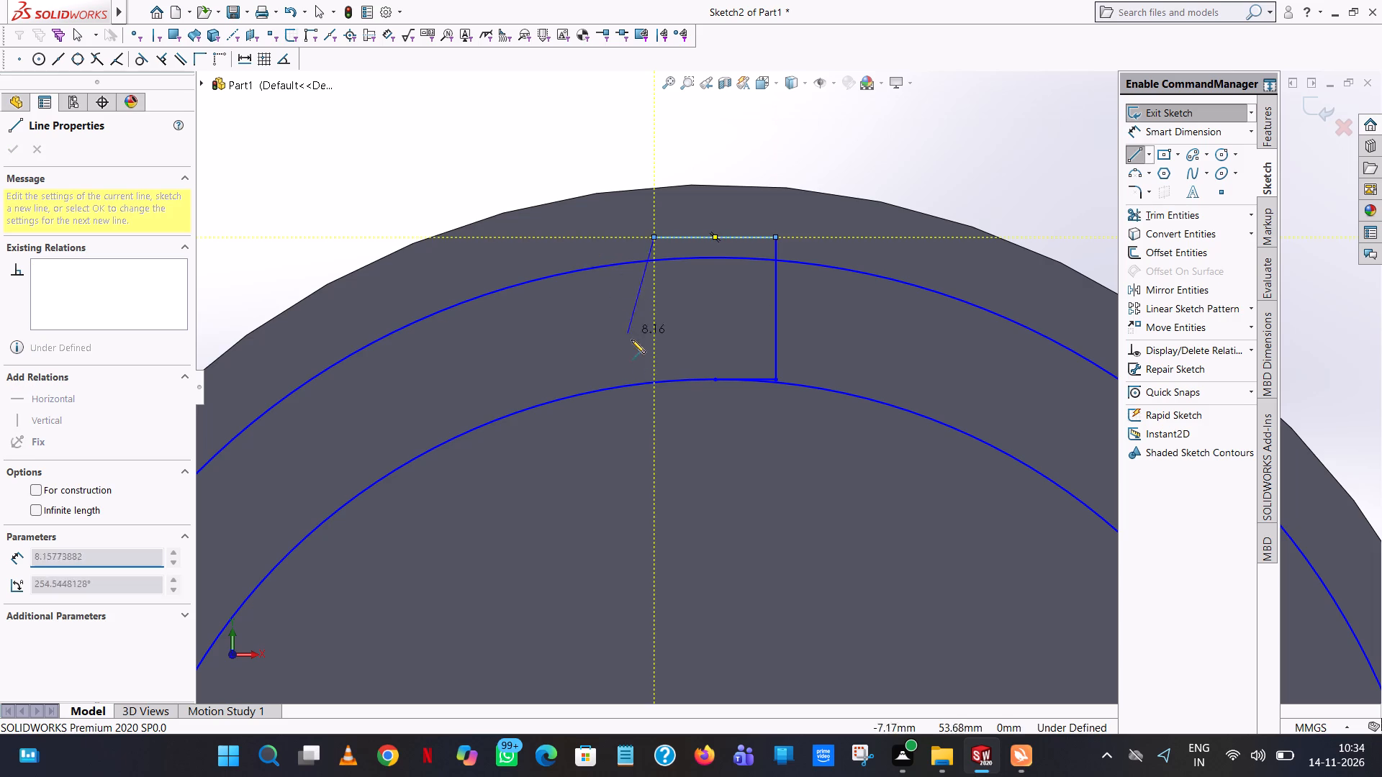
click(656, 383)
right_click(656, 383)
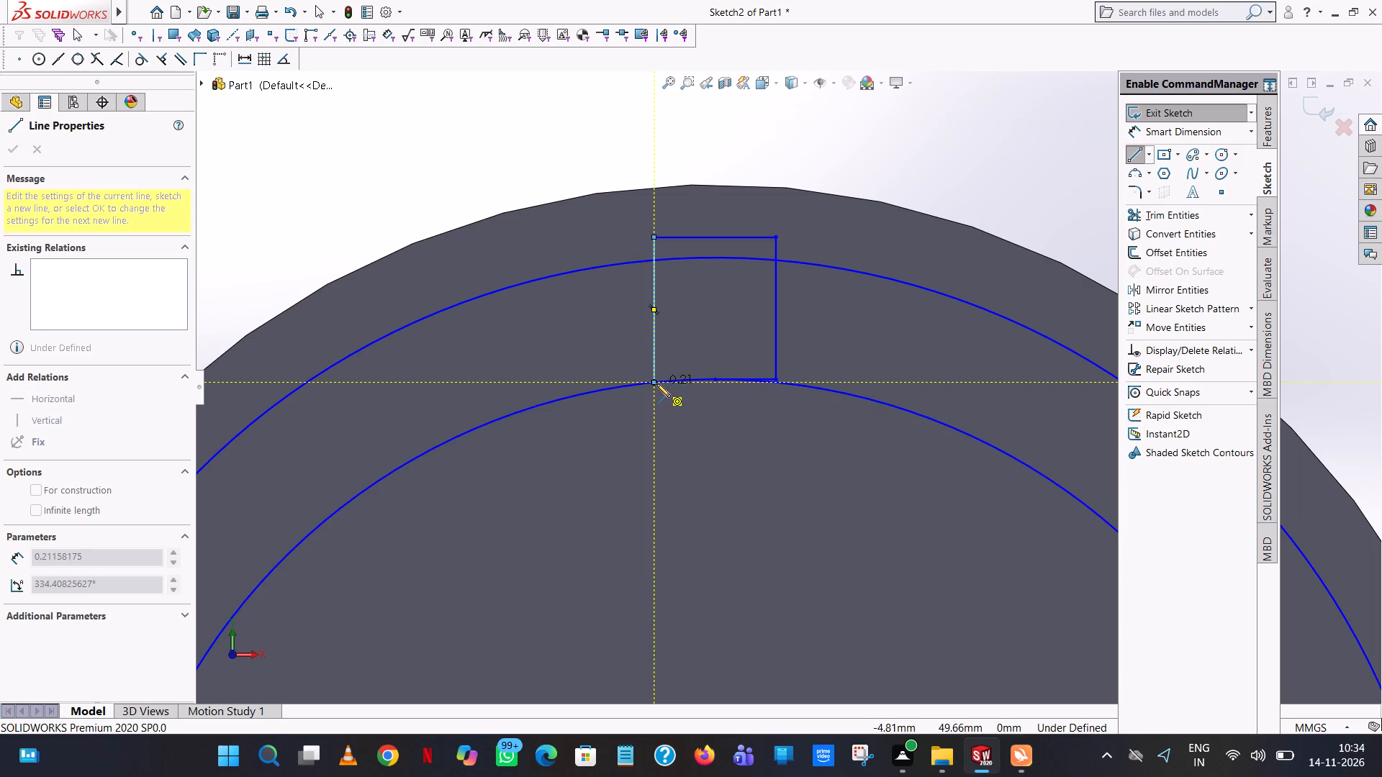
click(687, 392)
Extend the window's +X side vertical line down to the inner sketch circle.
scroll(789, 381, down, 6)
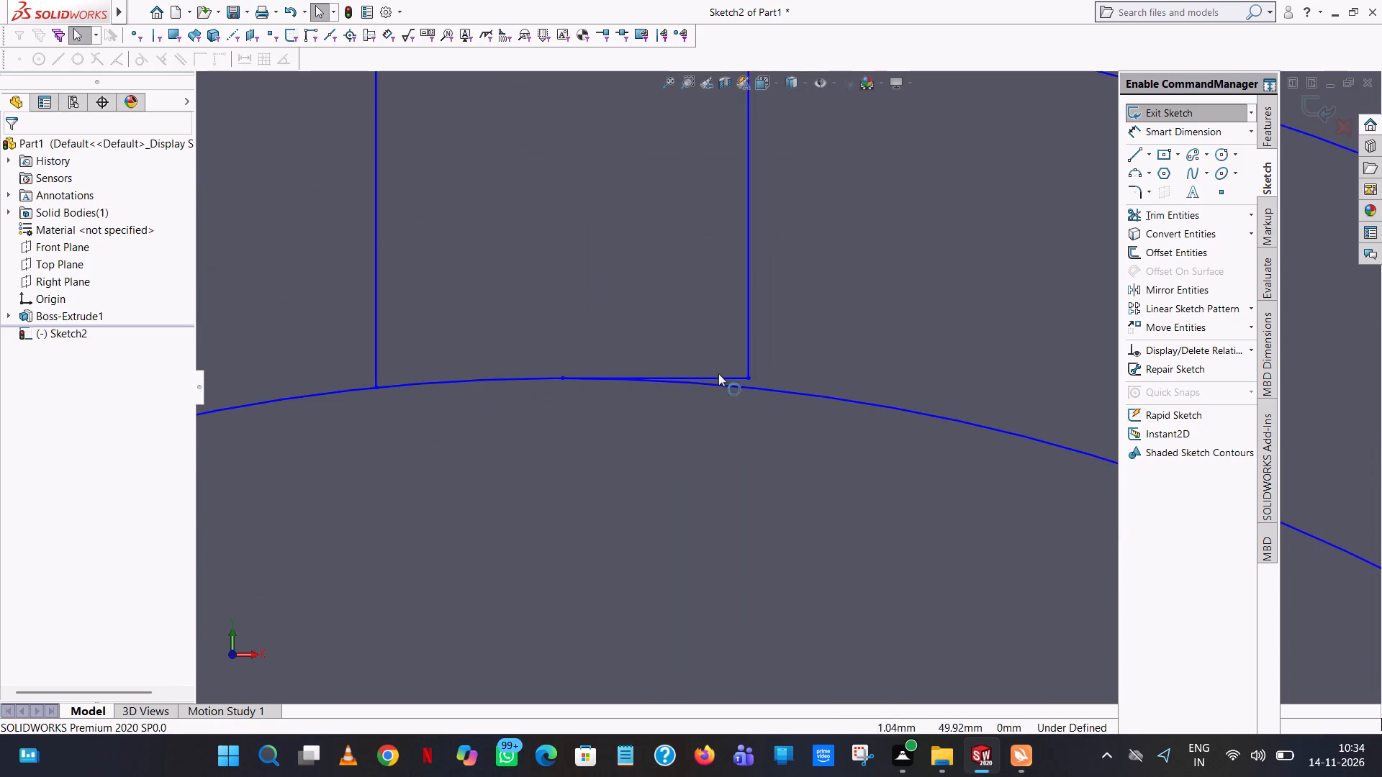
click(1250, 209)
click(1256, 235)
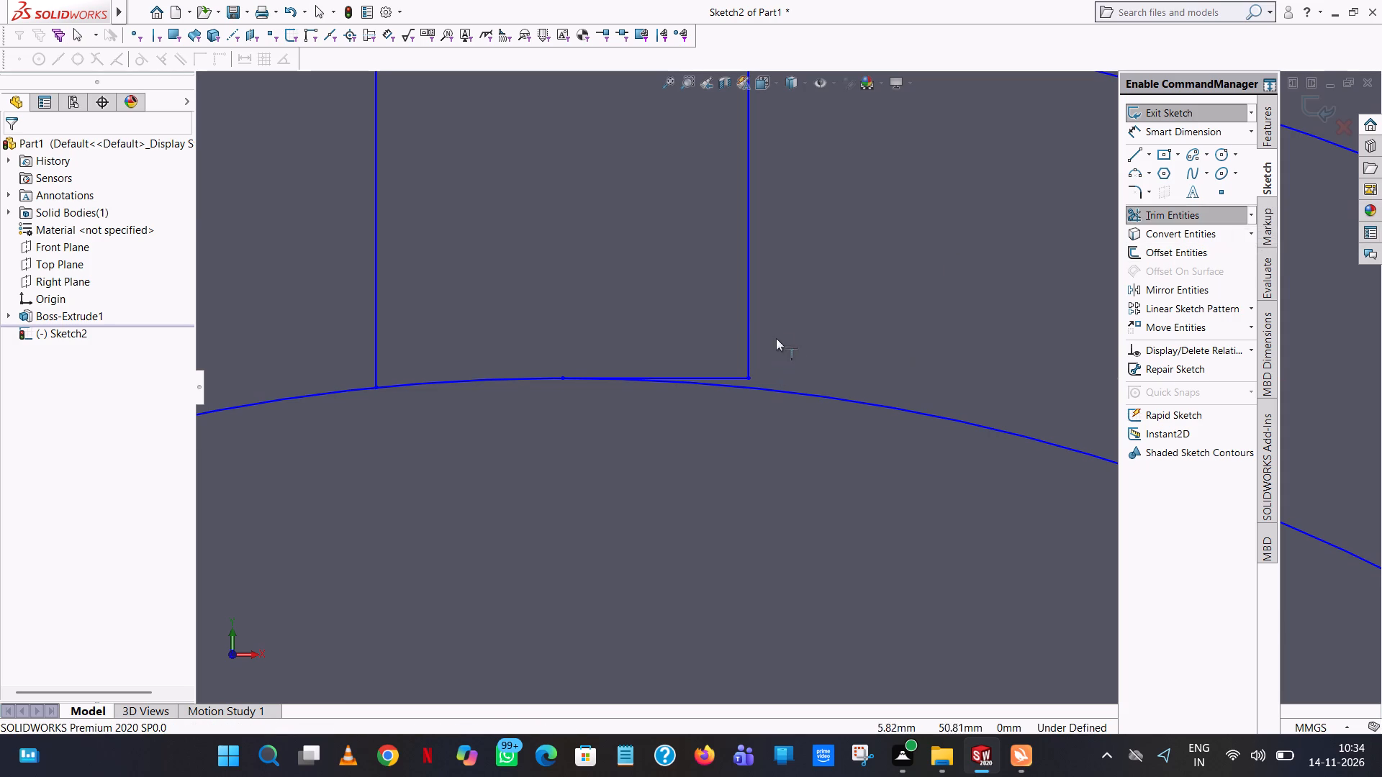
click(750, 310)
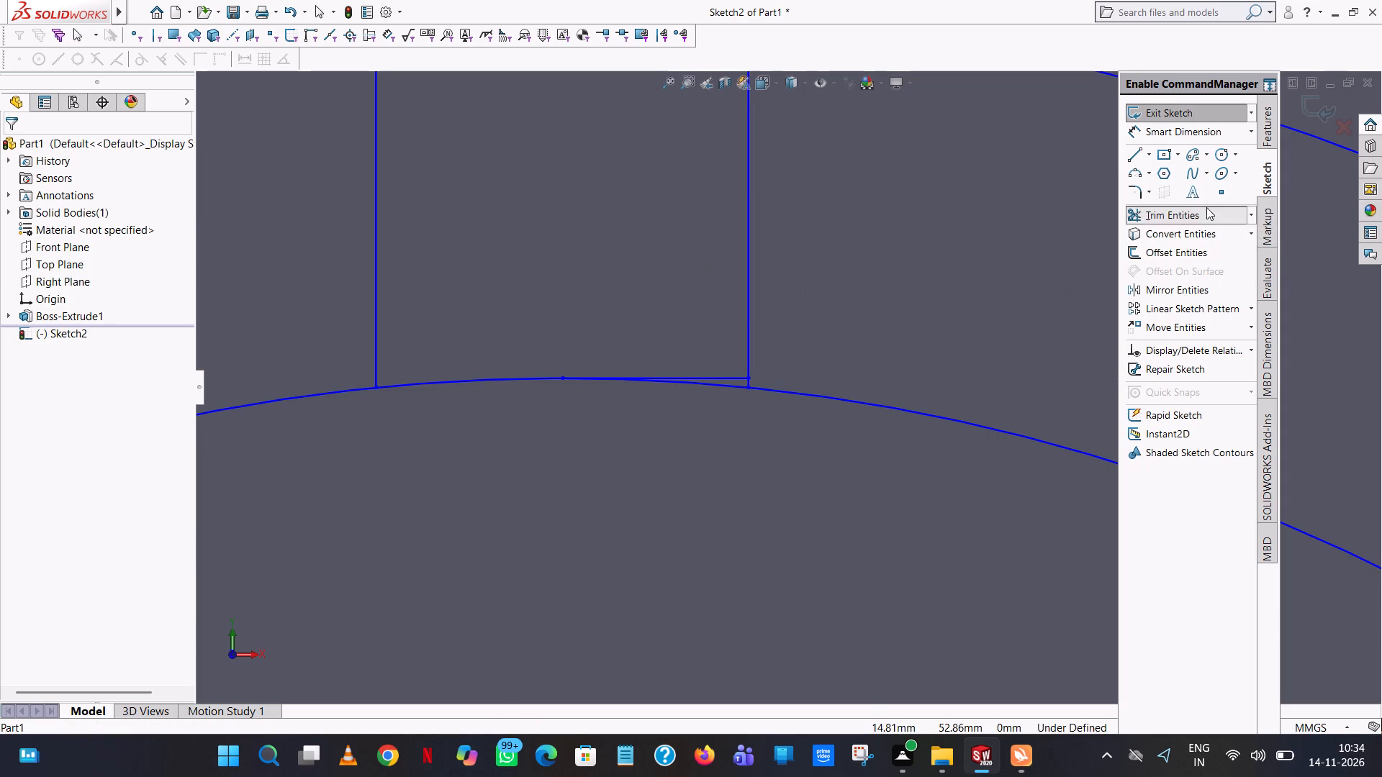
Trim away the 5 mm and 10 mm horizontal lines, the verticals beyond the outer circle, and both circles outside the window, leaving a closed profile.
click(1252, 215)
click(1252, 215)
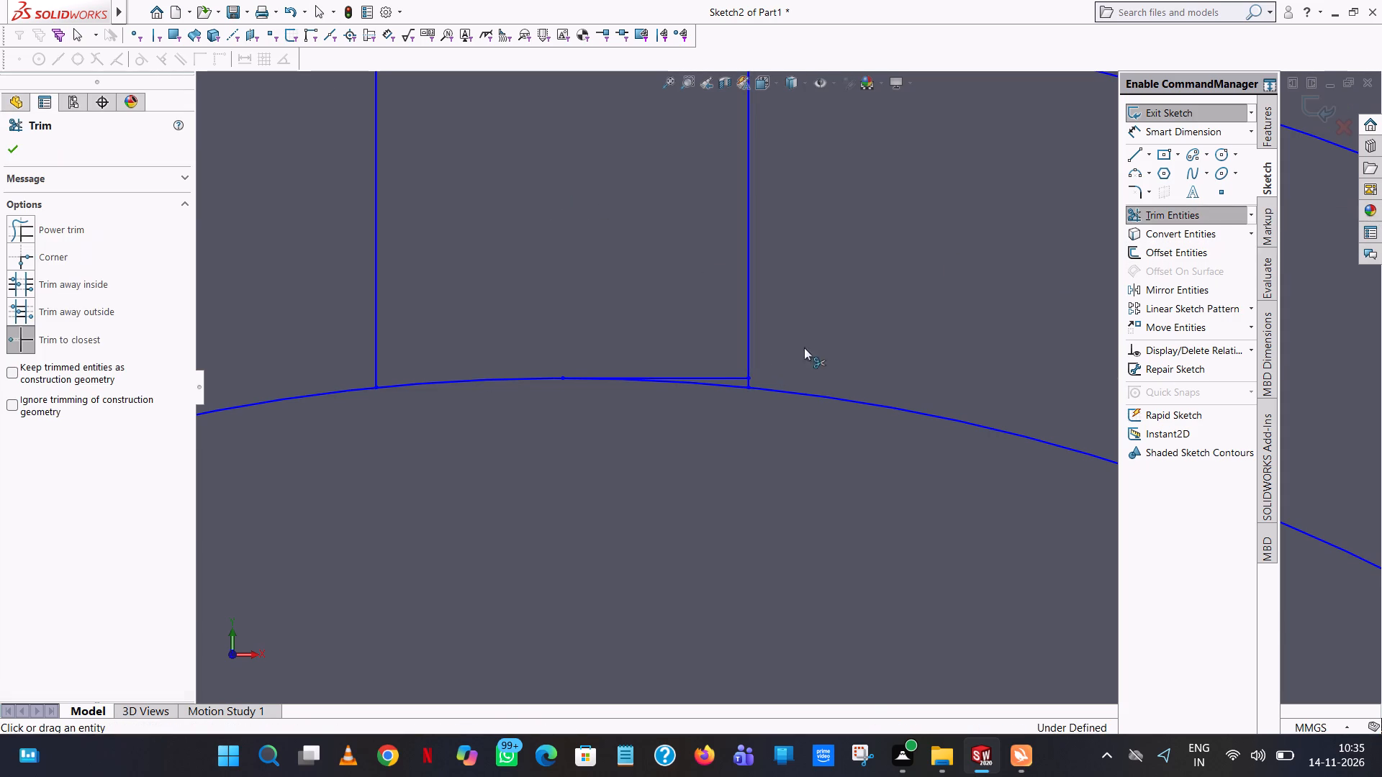
click(719, 376)
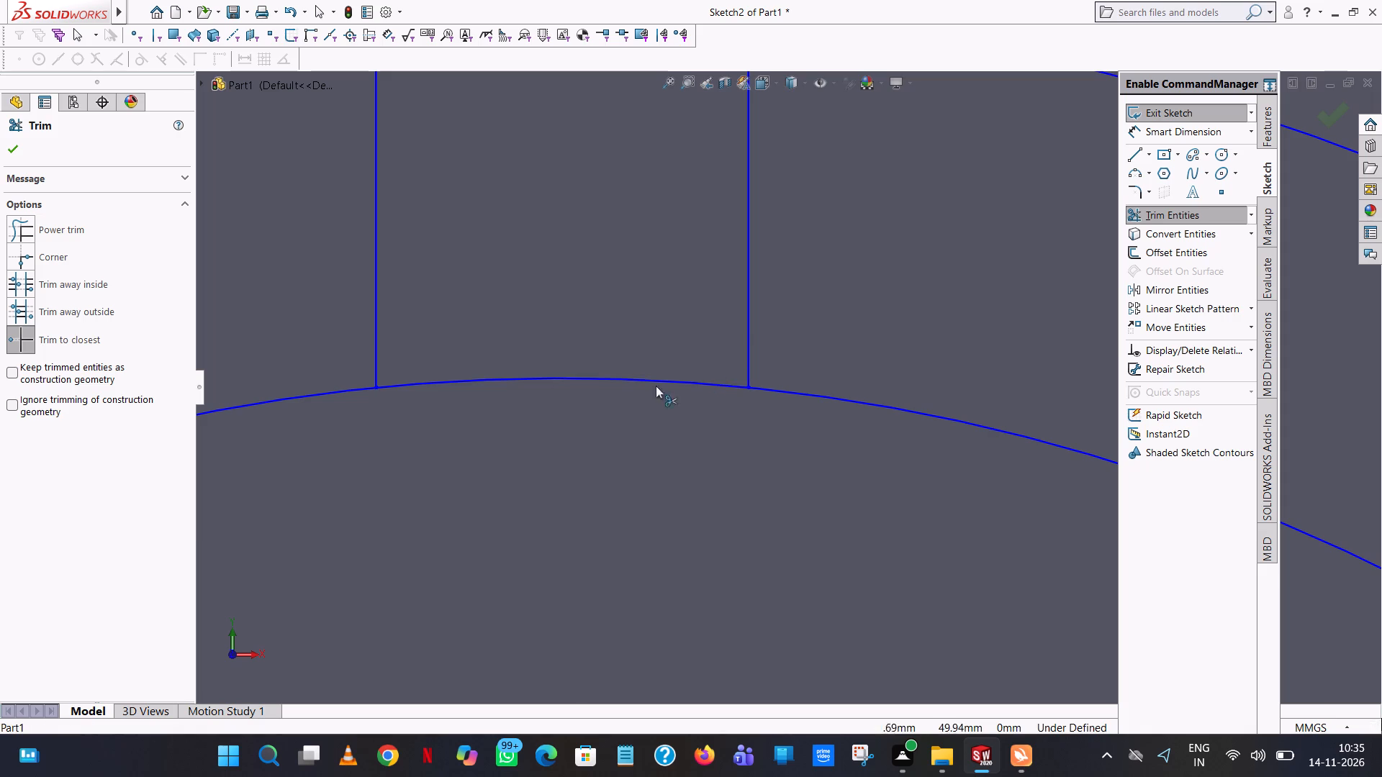
scroll(577, 206, up, 6)
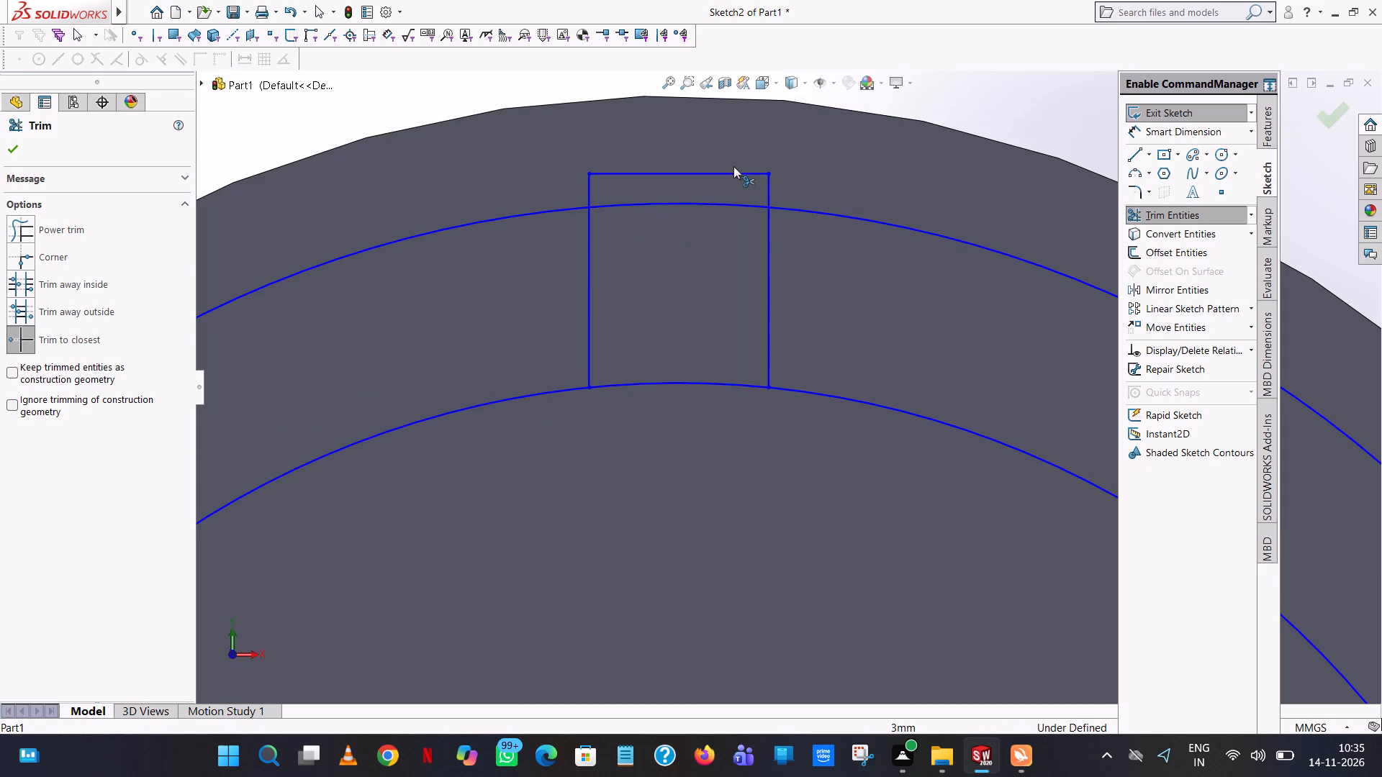
click(733, 178)
click(590, 190)
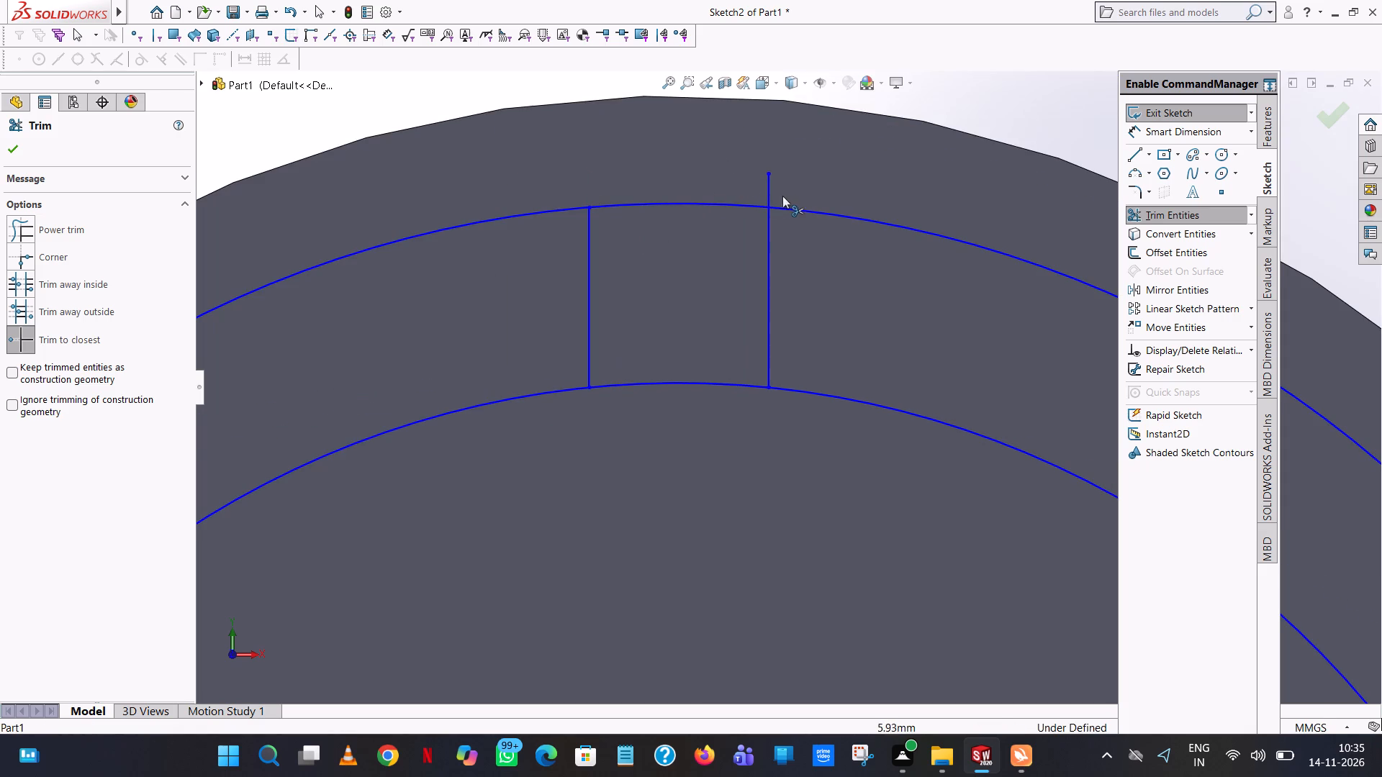
click(771, 196)
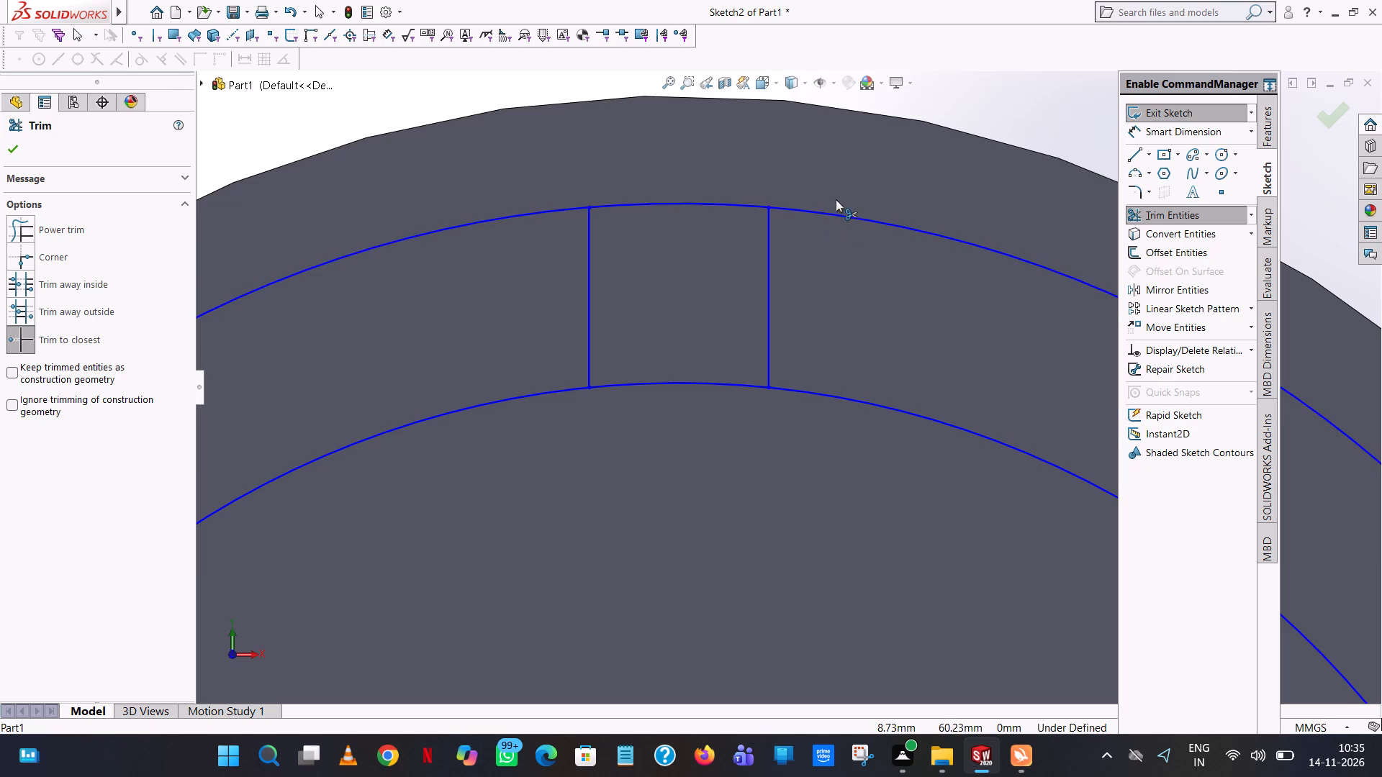
click(844, 217)
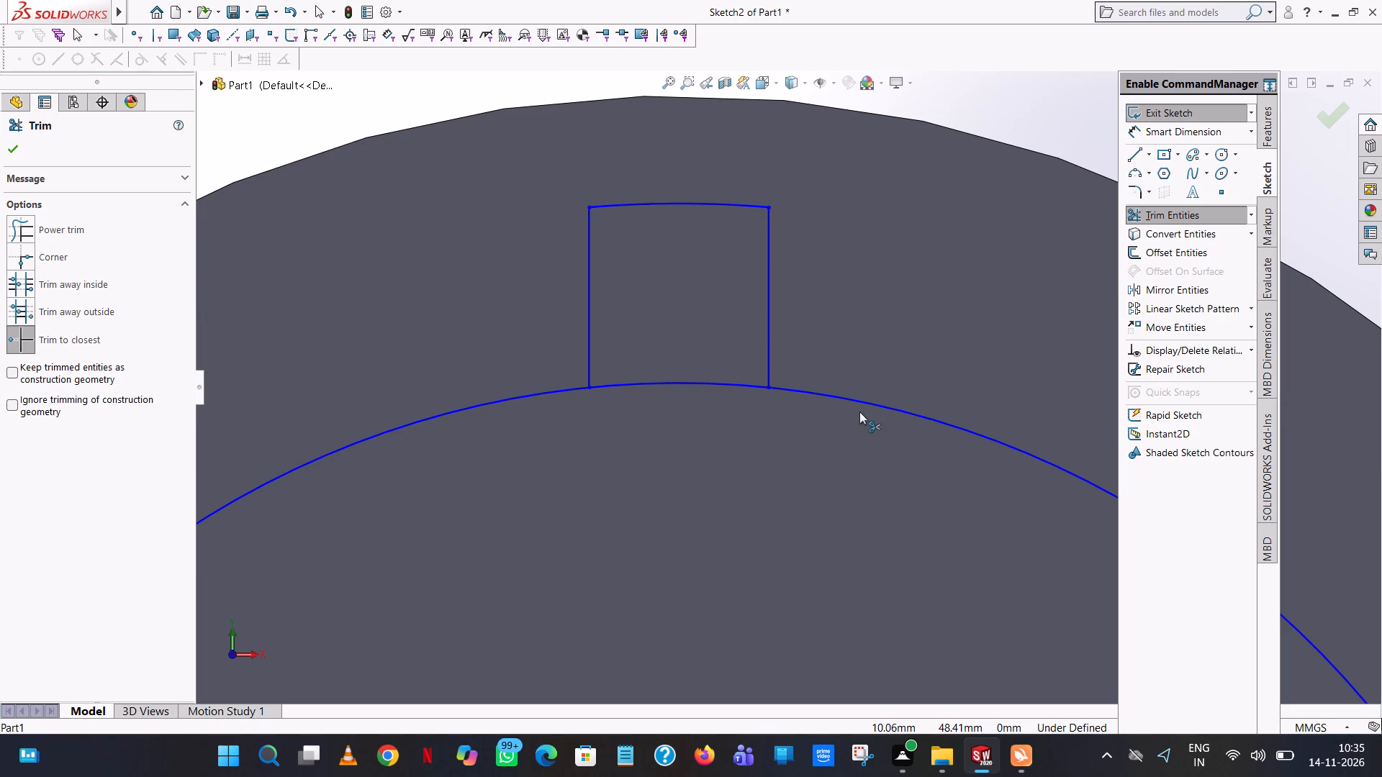
click(870, 405)
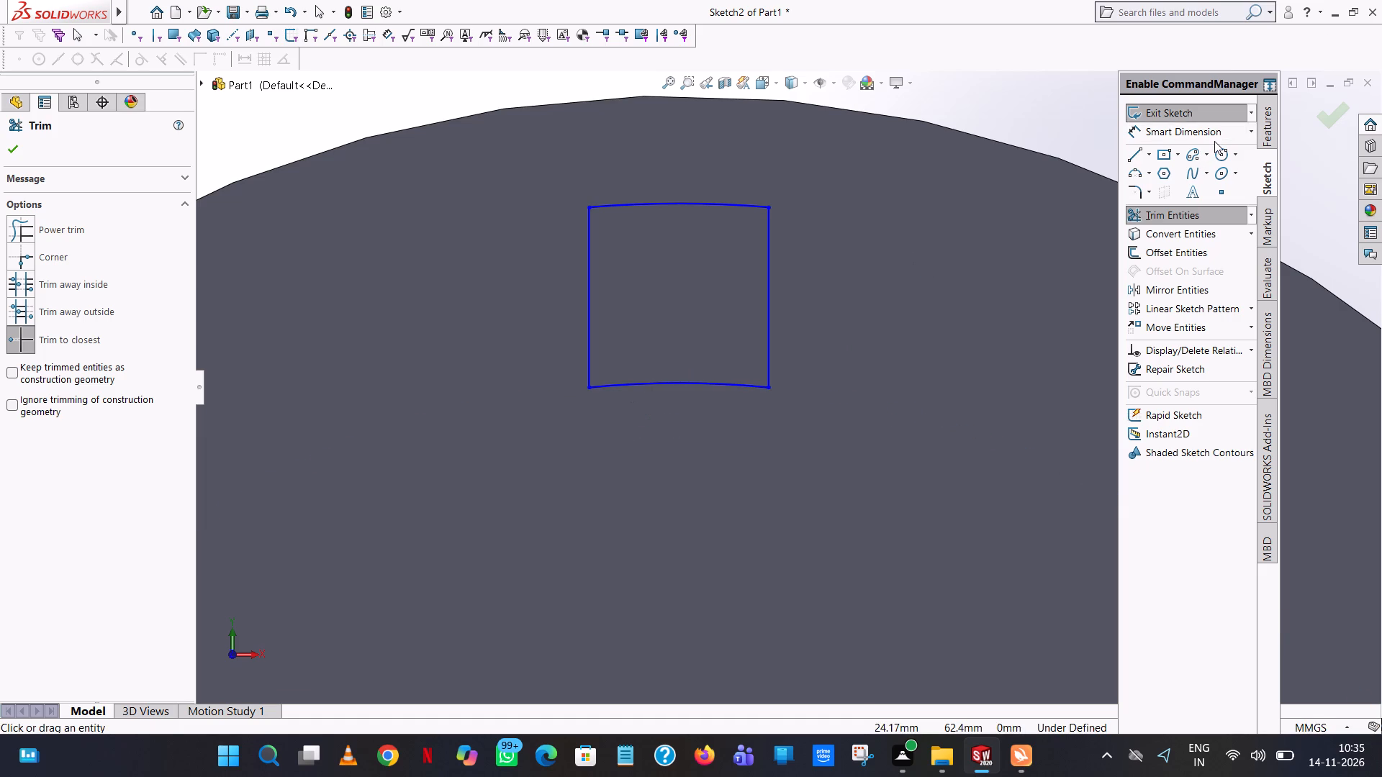
Round the window's two outer corners with 2 mm sketch fillets.
click(1214, 140)
click(1132, 187)
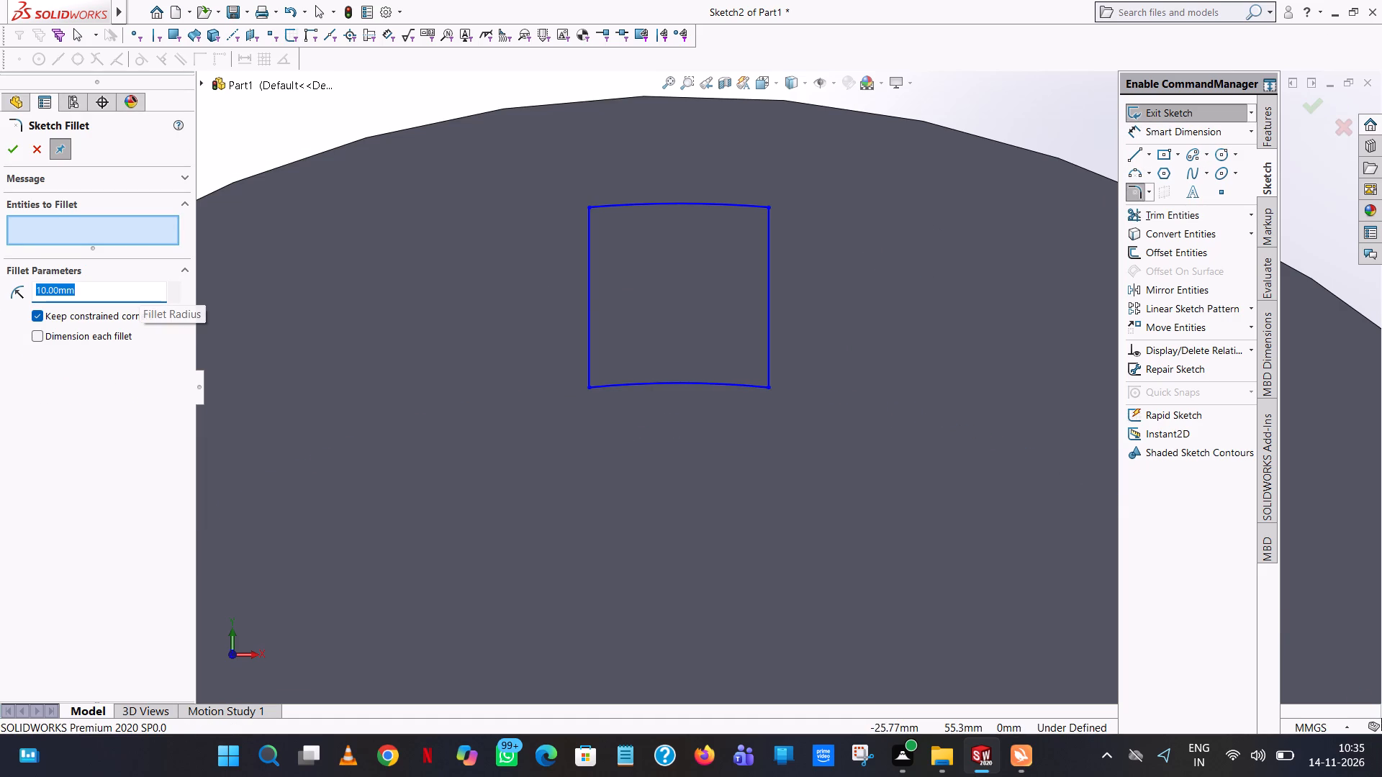
key(2)
key(Return)
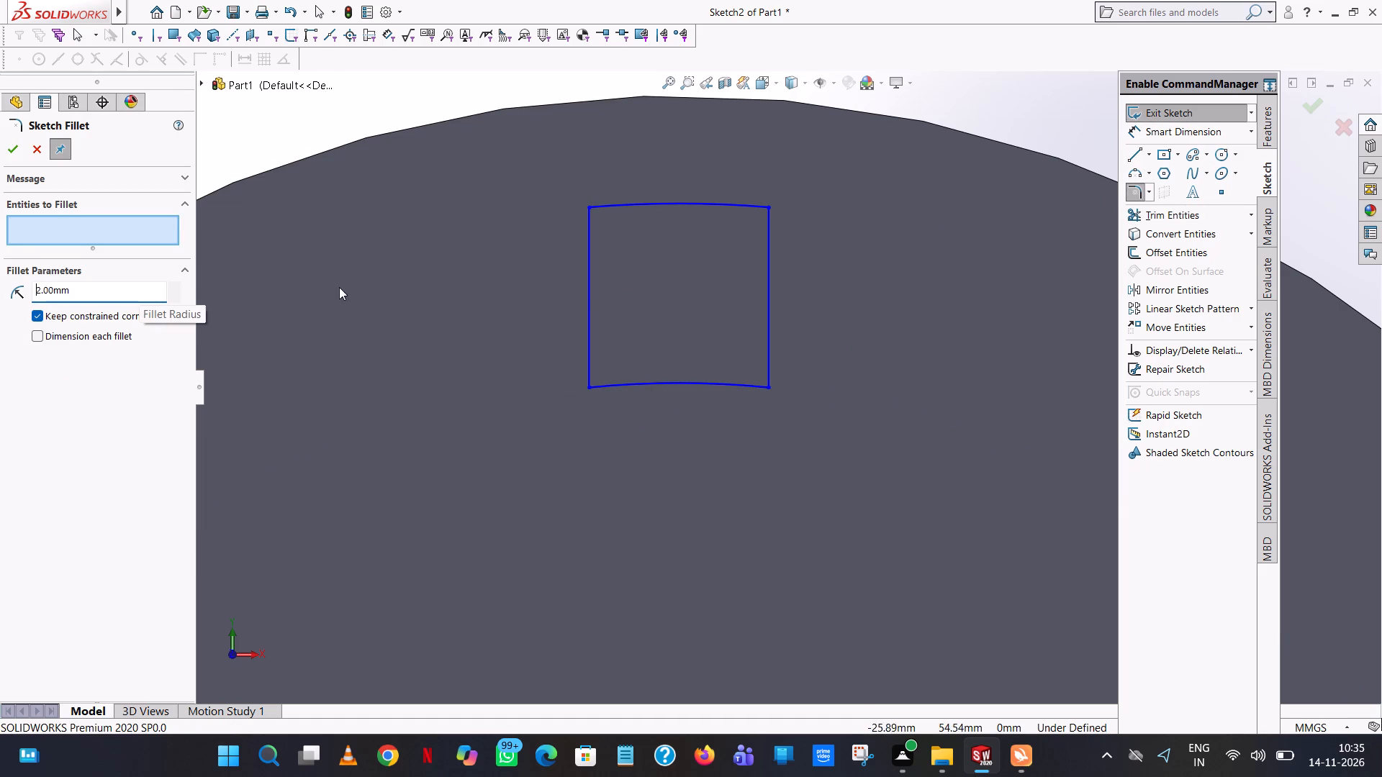
click(769, 204)
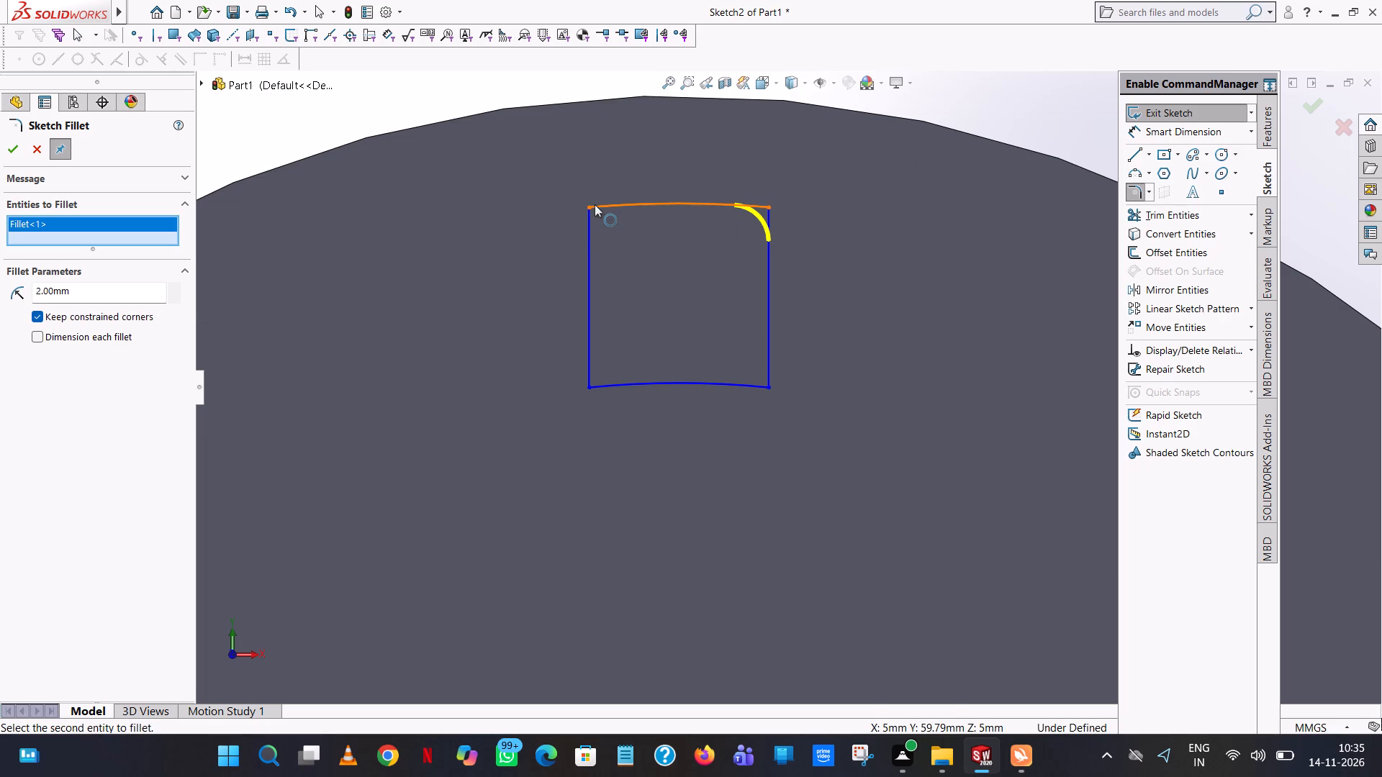
click(592, 204)
click(7, 150)
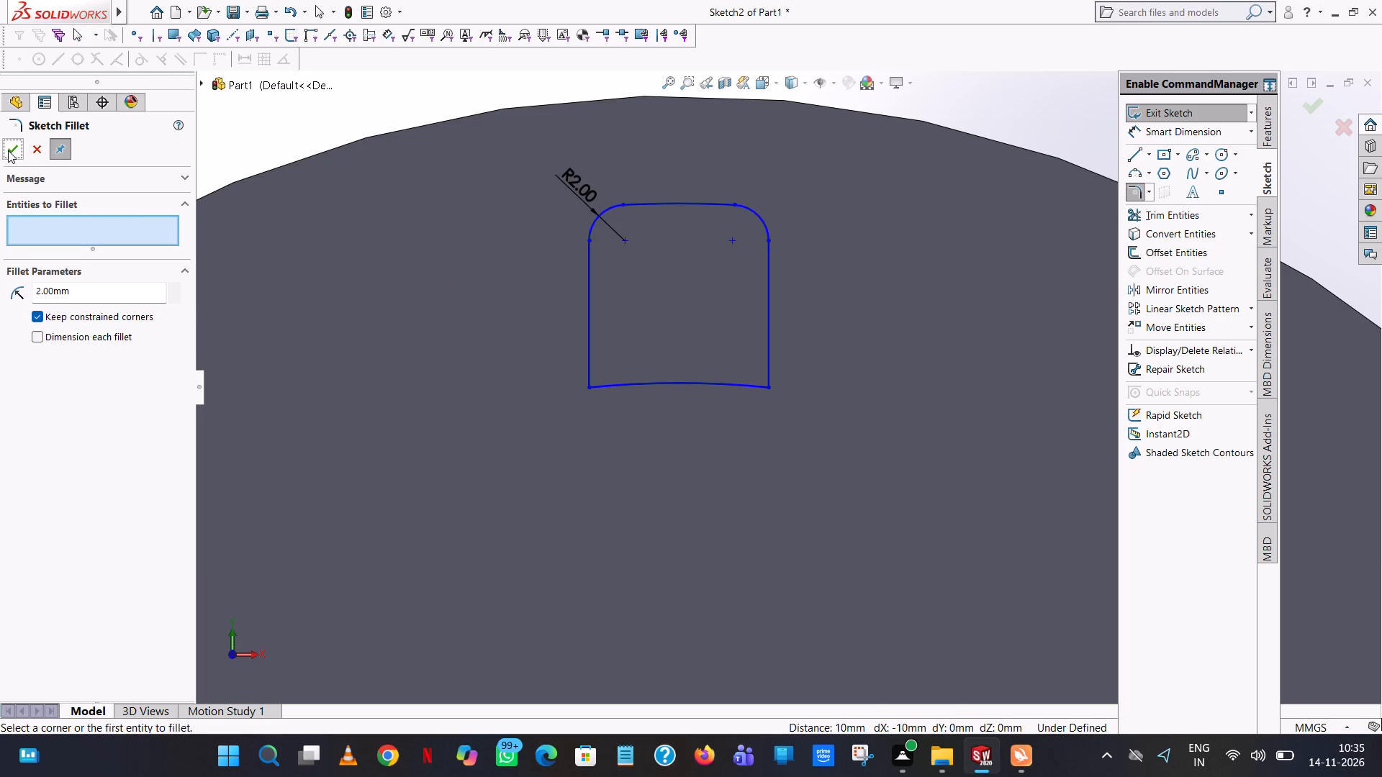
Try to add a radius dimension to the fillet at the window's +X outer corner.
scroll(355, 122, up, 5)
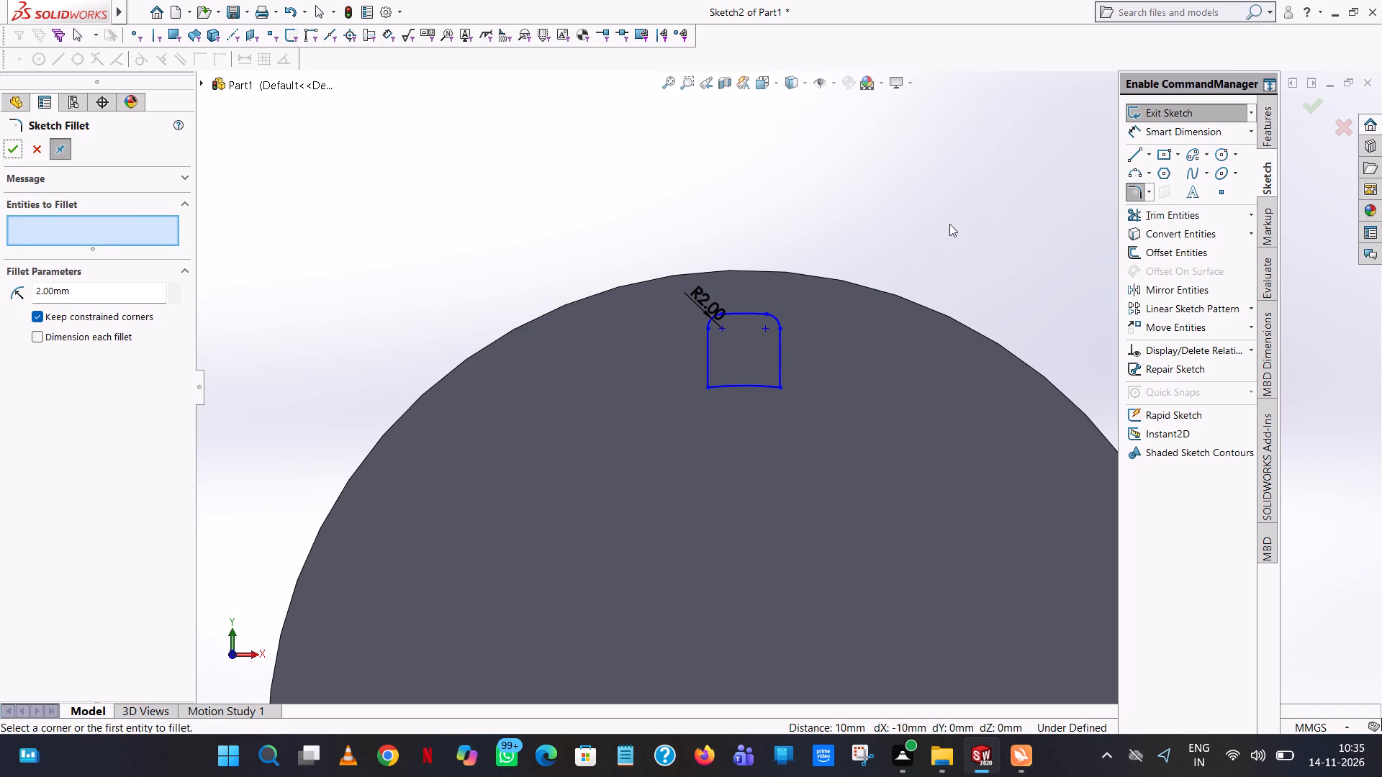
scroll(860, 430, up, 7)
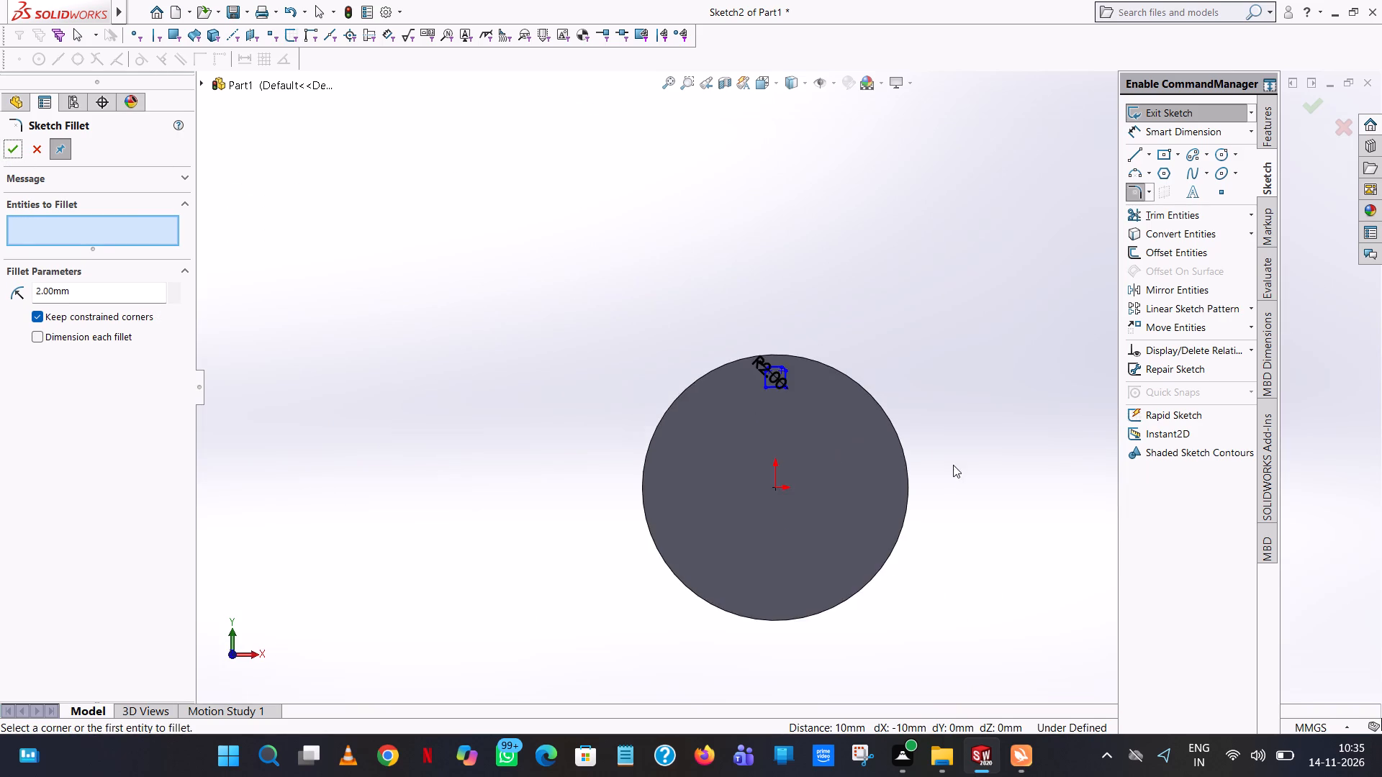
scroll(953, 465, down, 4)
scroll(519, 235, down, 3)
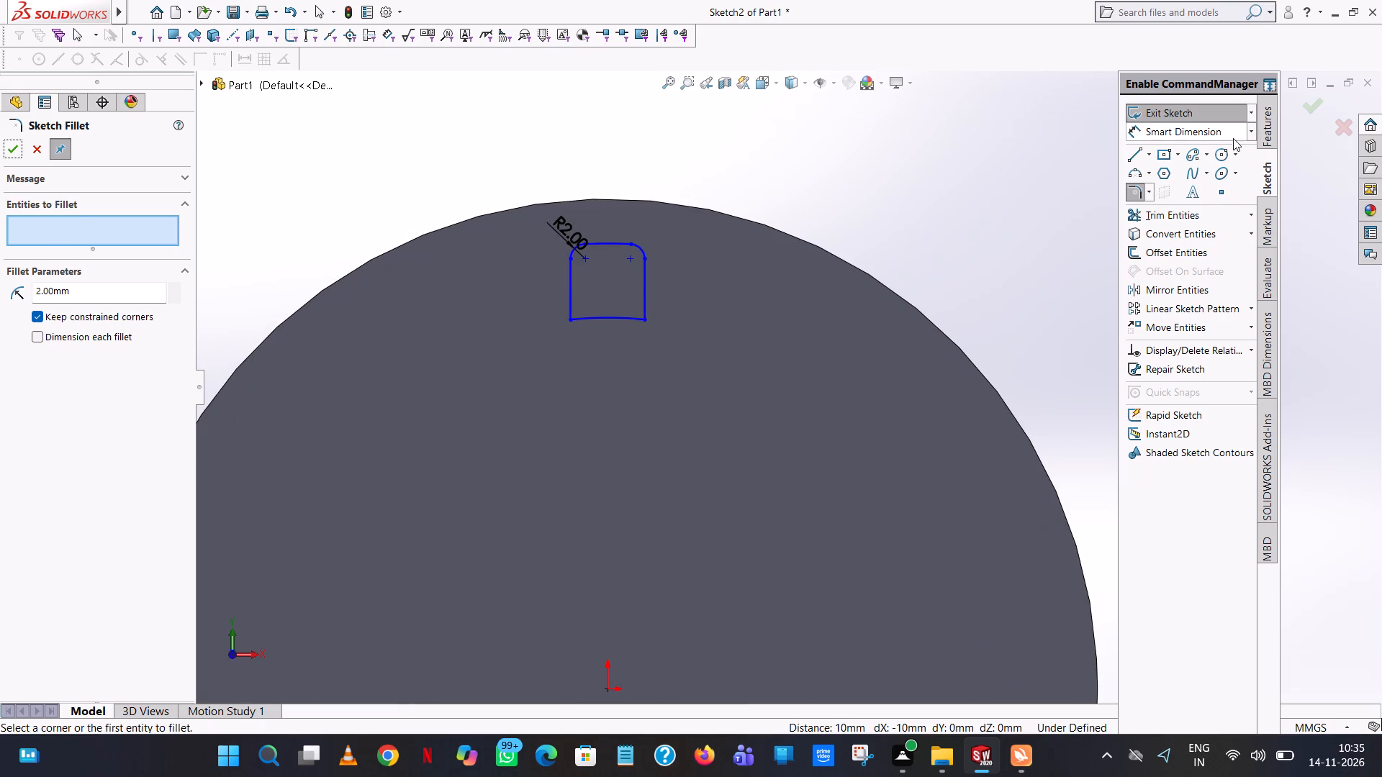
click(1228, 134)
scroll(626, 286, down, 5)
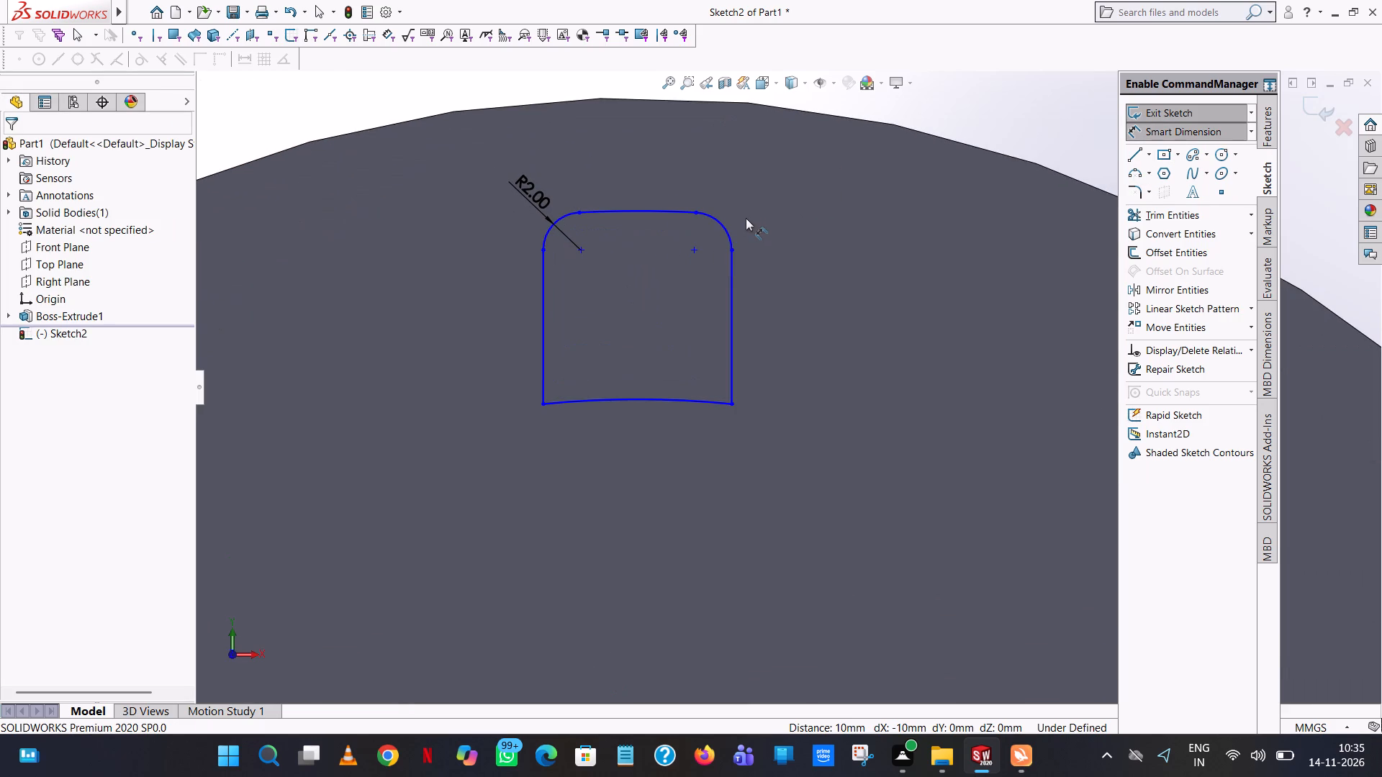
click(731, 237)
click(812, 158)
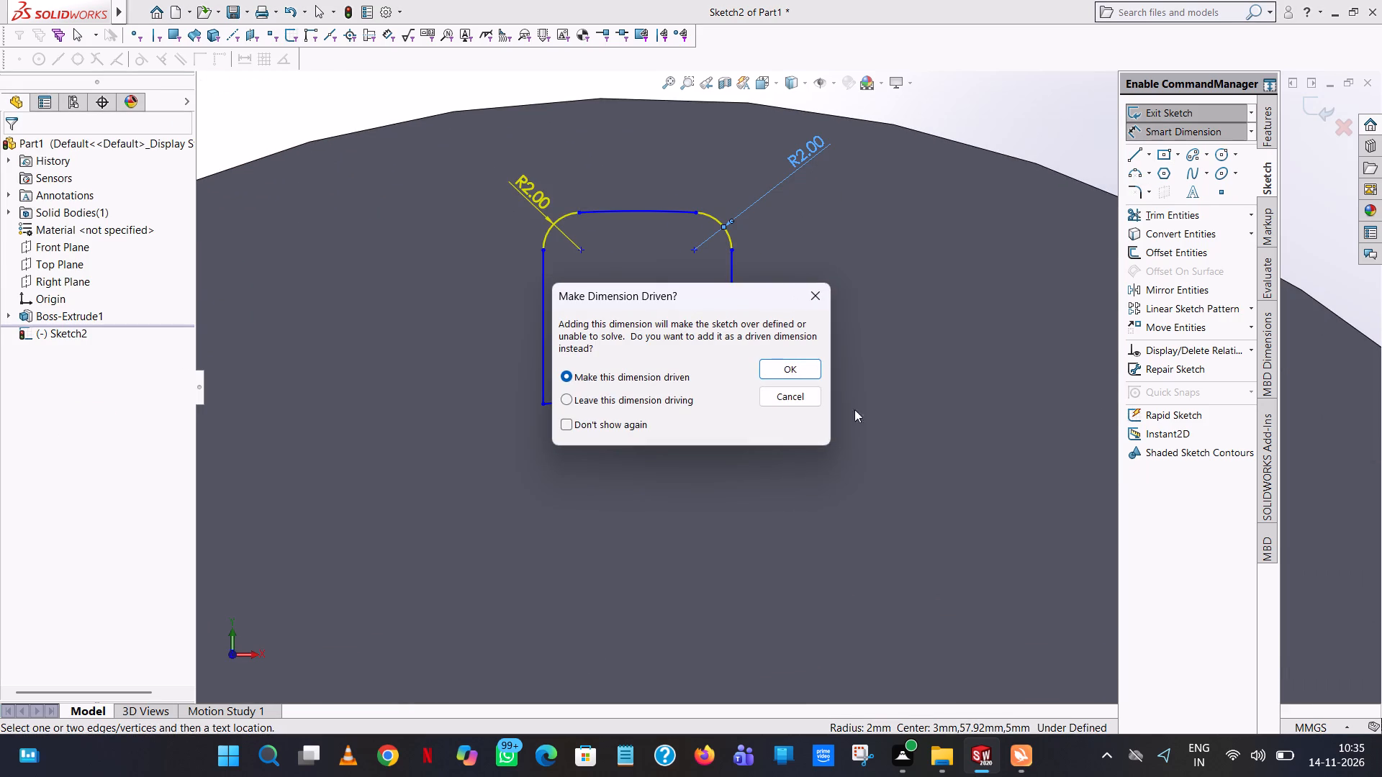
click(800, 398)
Dimension the window's inner arc with a 50 mm radius and its outer arc with a 60 mm radius.
click(651, 403)
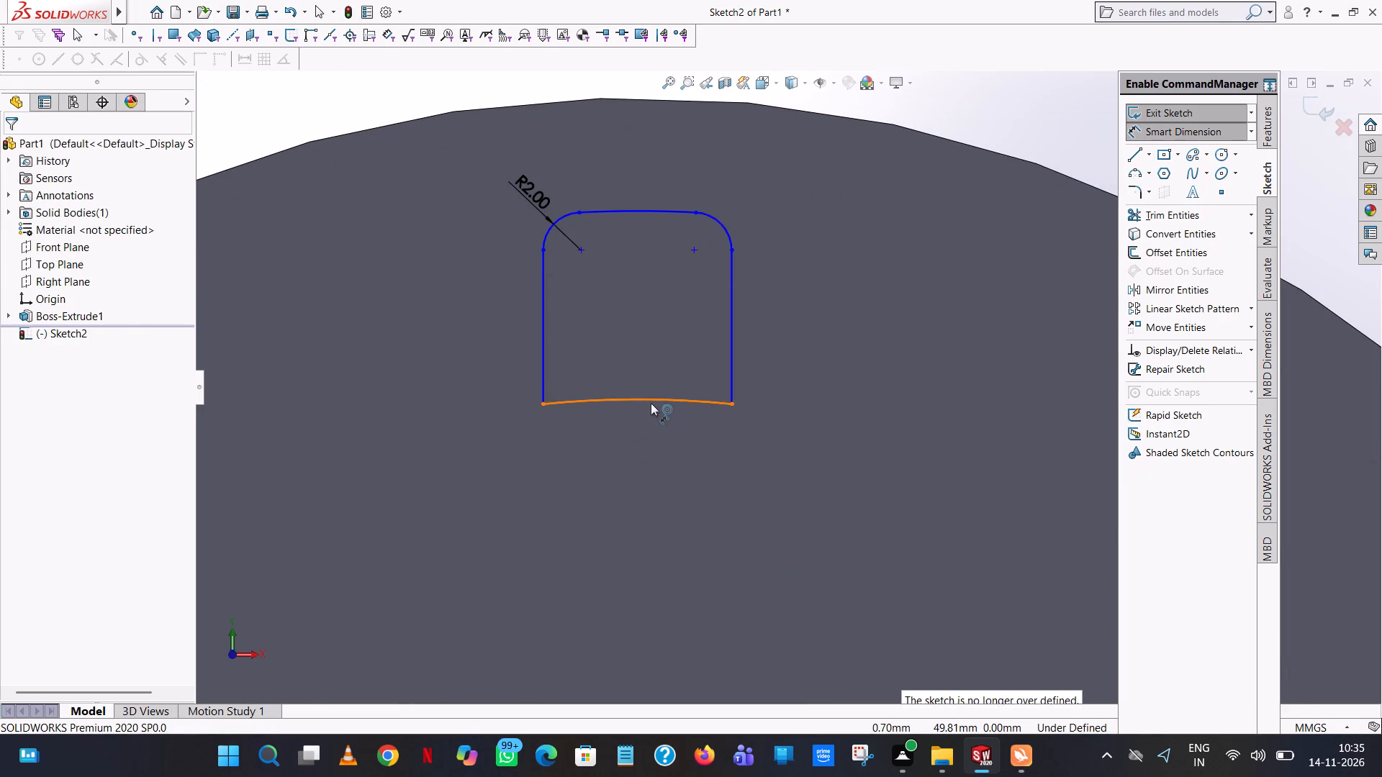
click(636, 115)
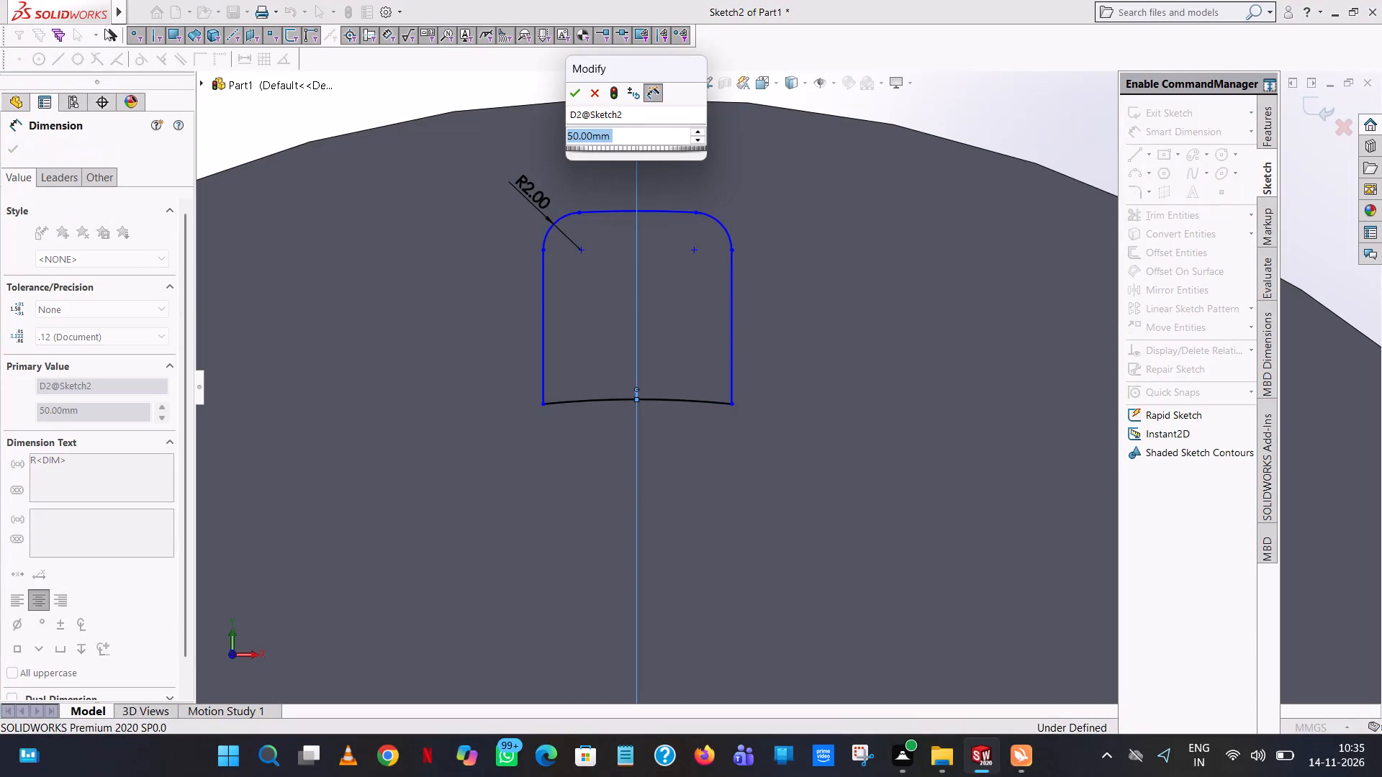
click(577, 95)
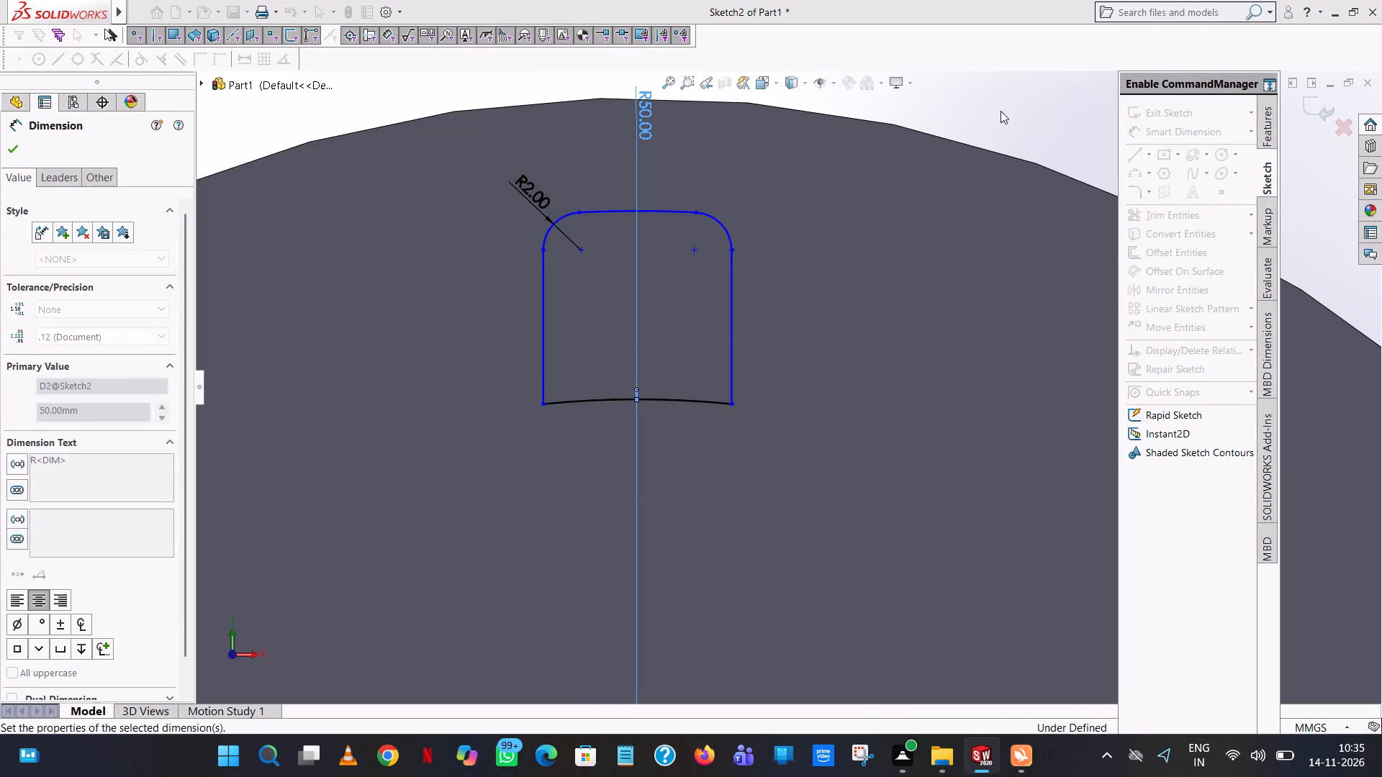
click(1003, 112)
click(656, 209)
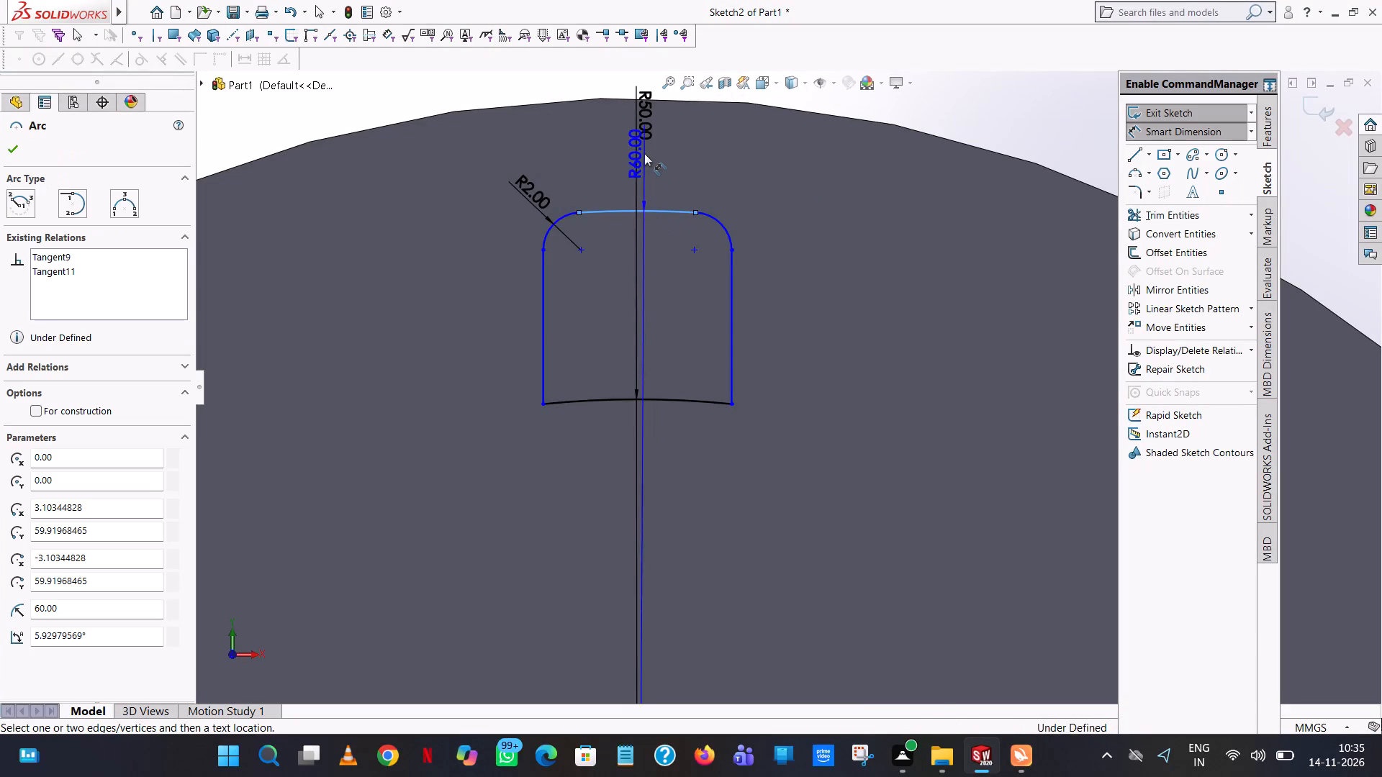
click(685, 123)
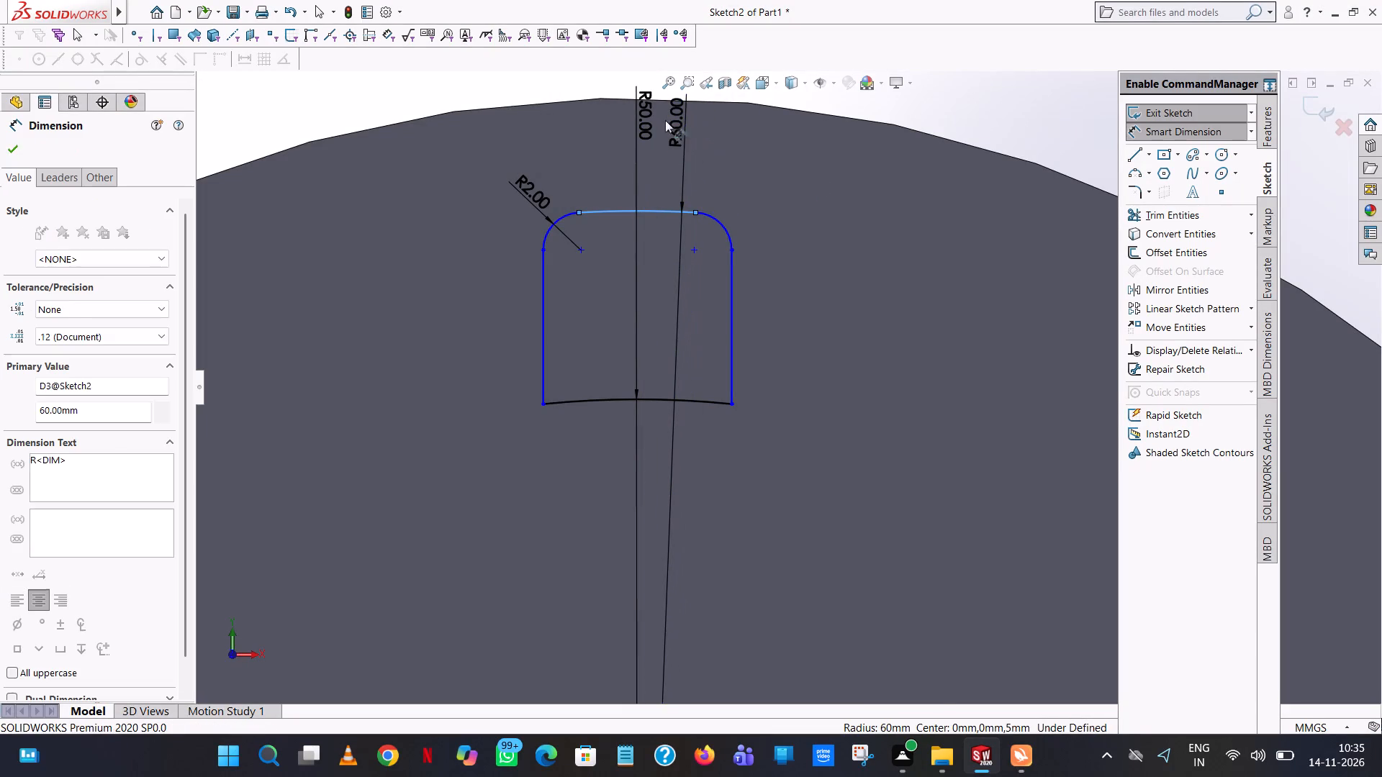
click(626, 99)
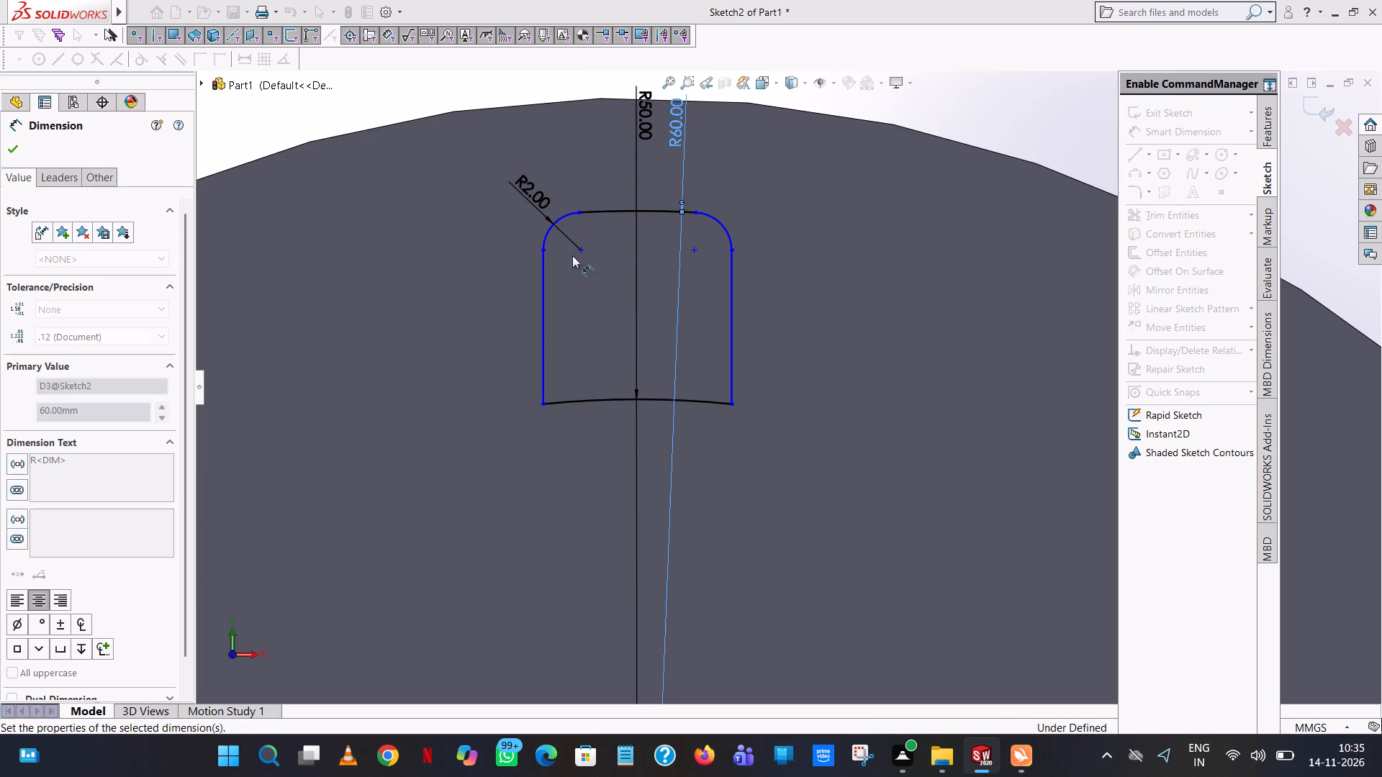
Dimension the horizontal distance from the -X fillet's centre to the origin as 3 mm.
click(579, 250)
scroll(659, 418, up, 9)
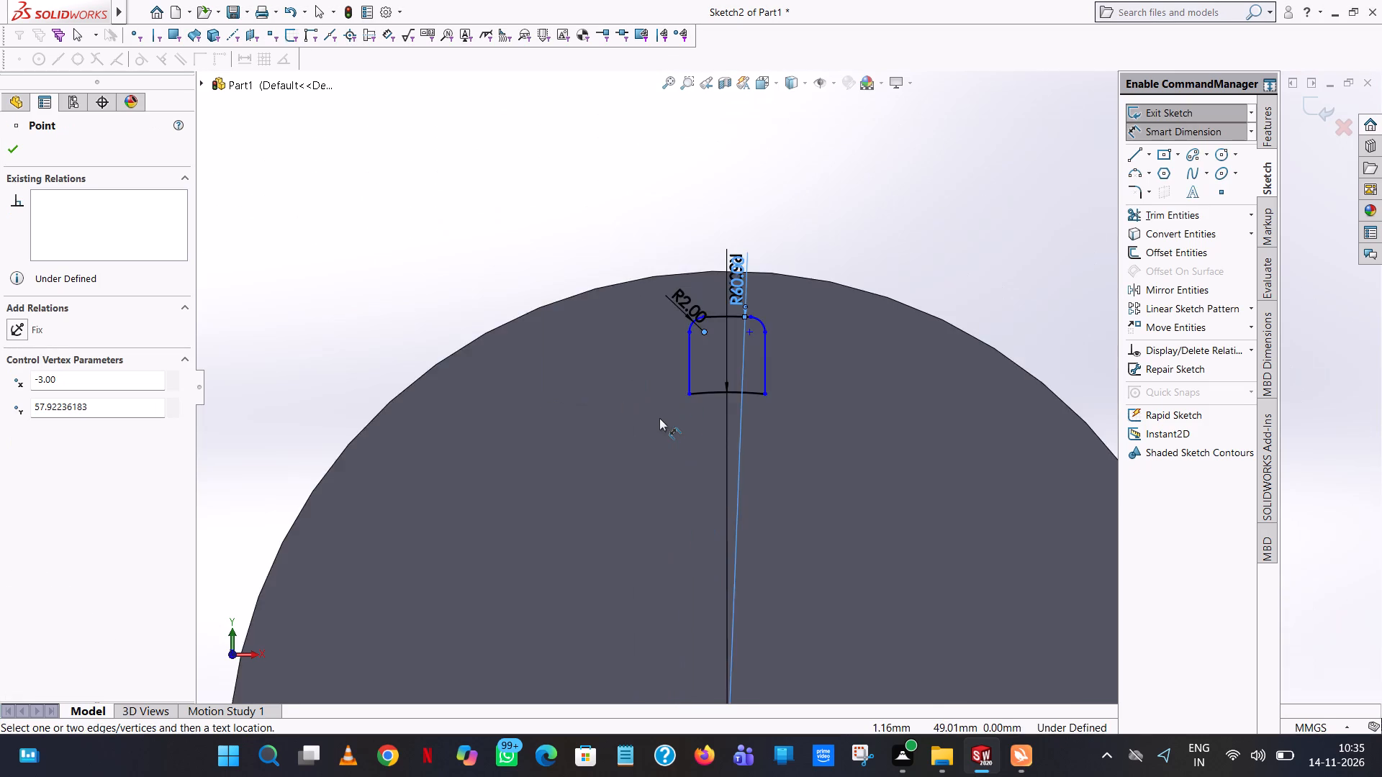
scroll(659, 418, up, 7)
click(767, 518)
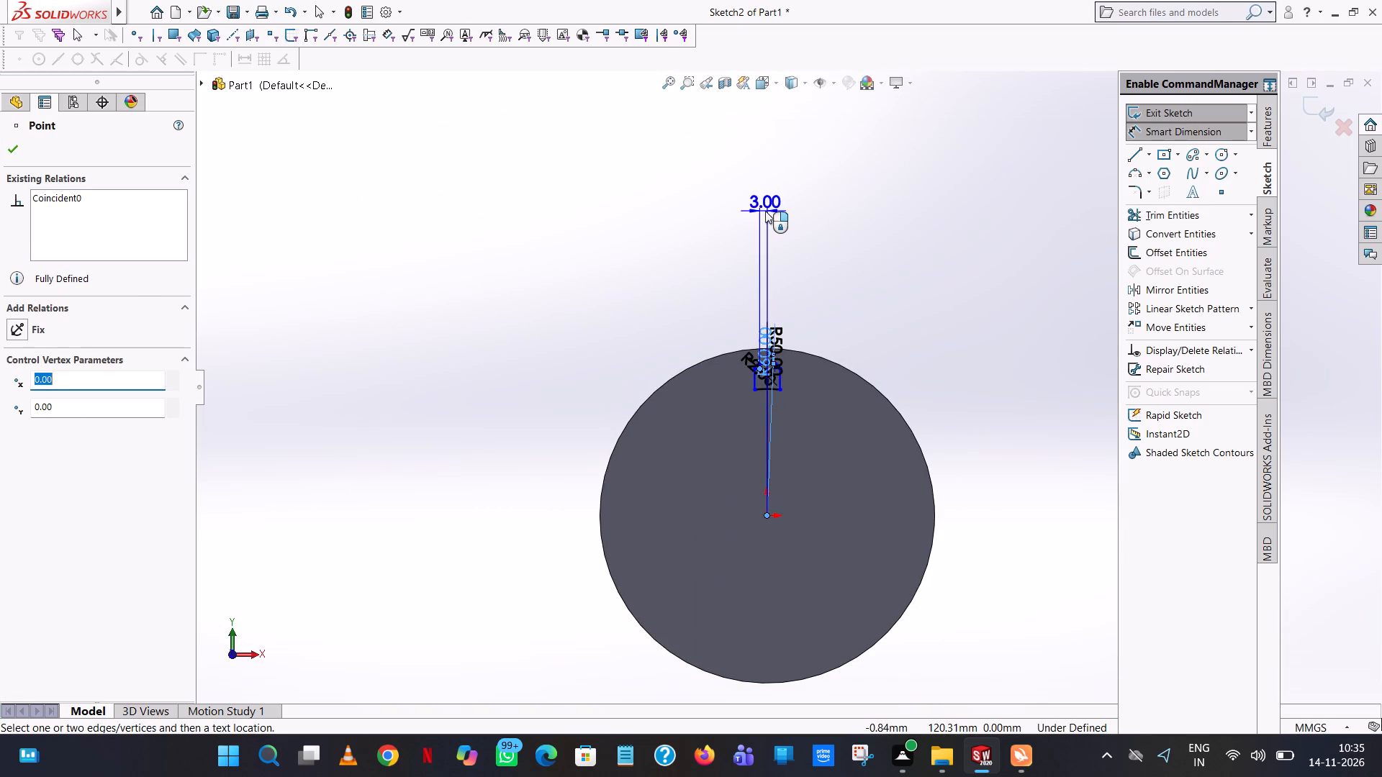
click(765, 211)
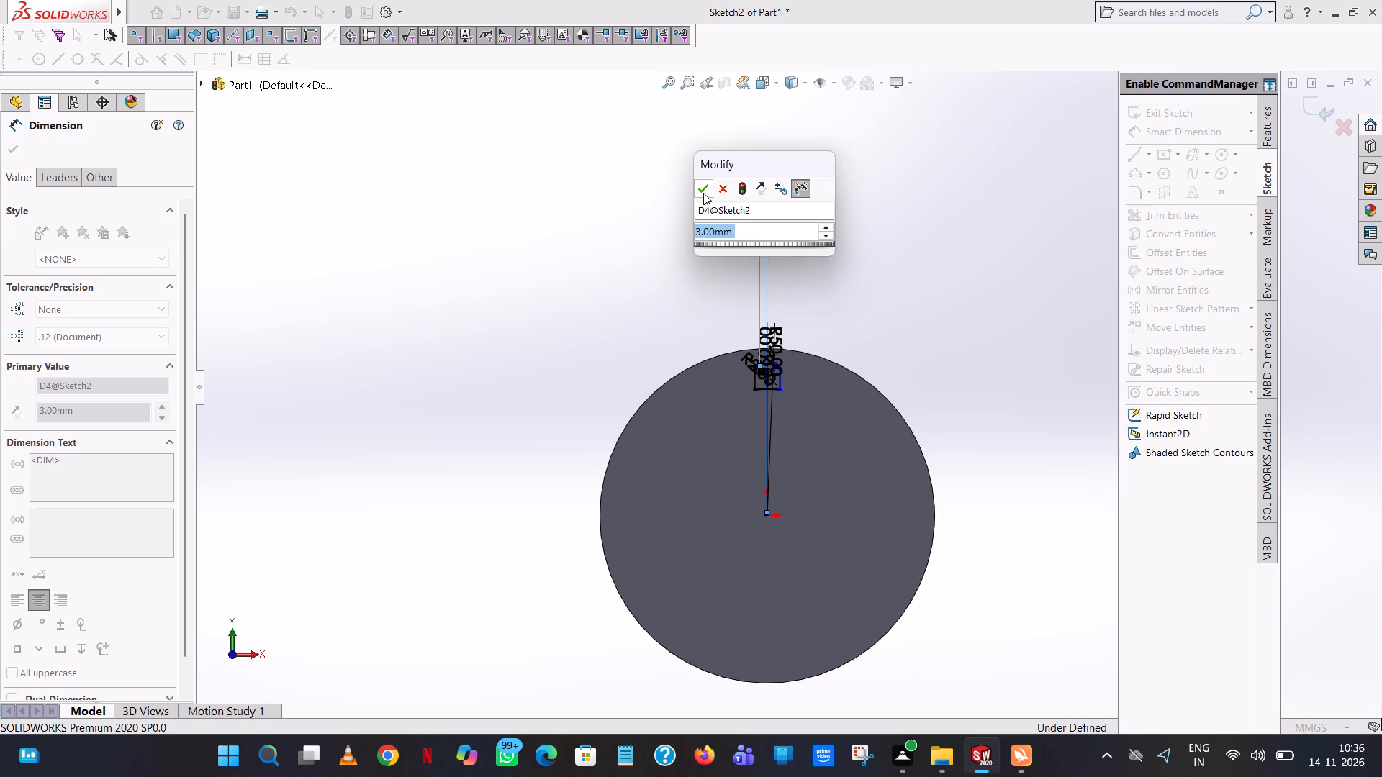
click(703, 193)
click(810, 267)
Dimension the horizontal distance between the two corner fillet centres as 6 mm.
scroll(781, 356, down, 10)
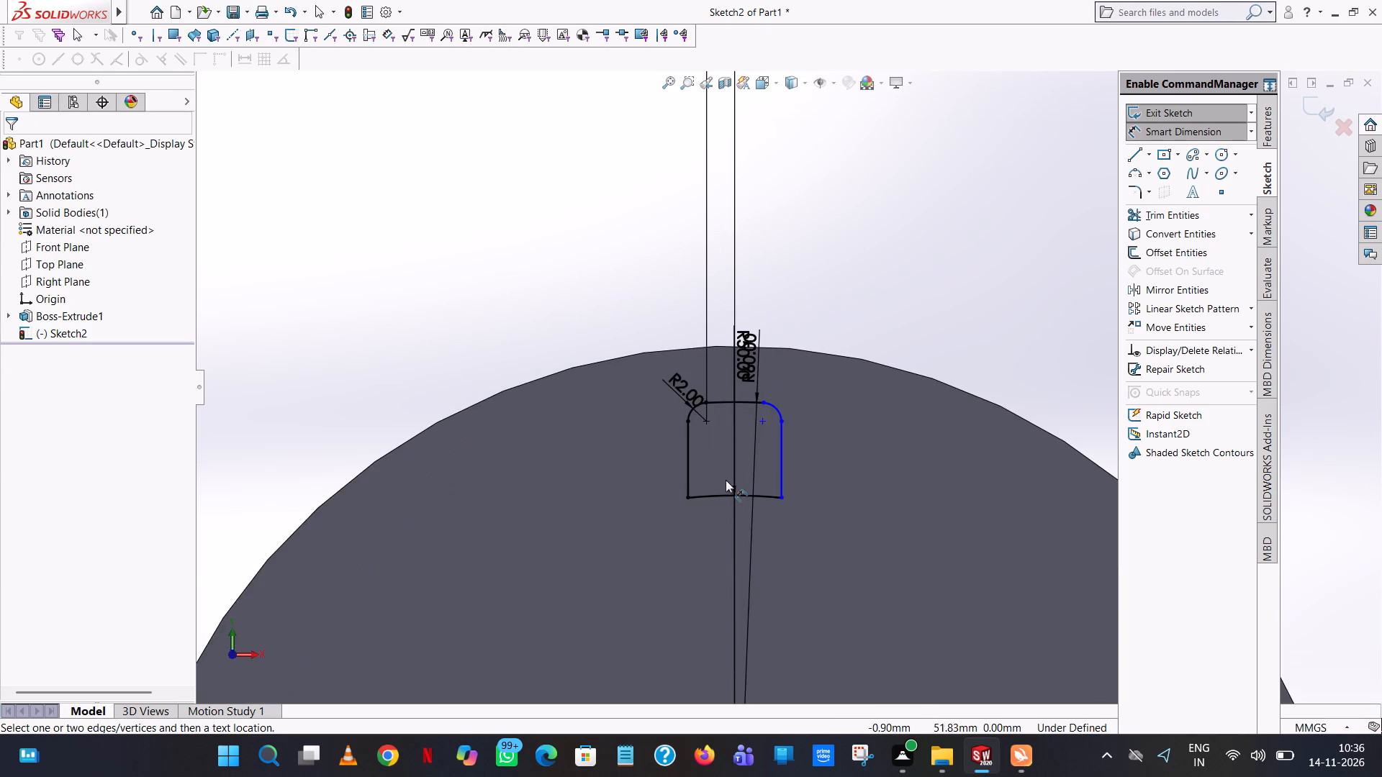
scroll(767, 473, down, 6)
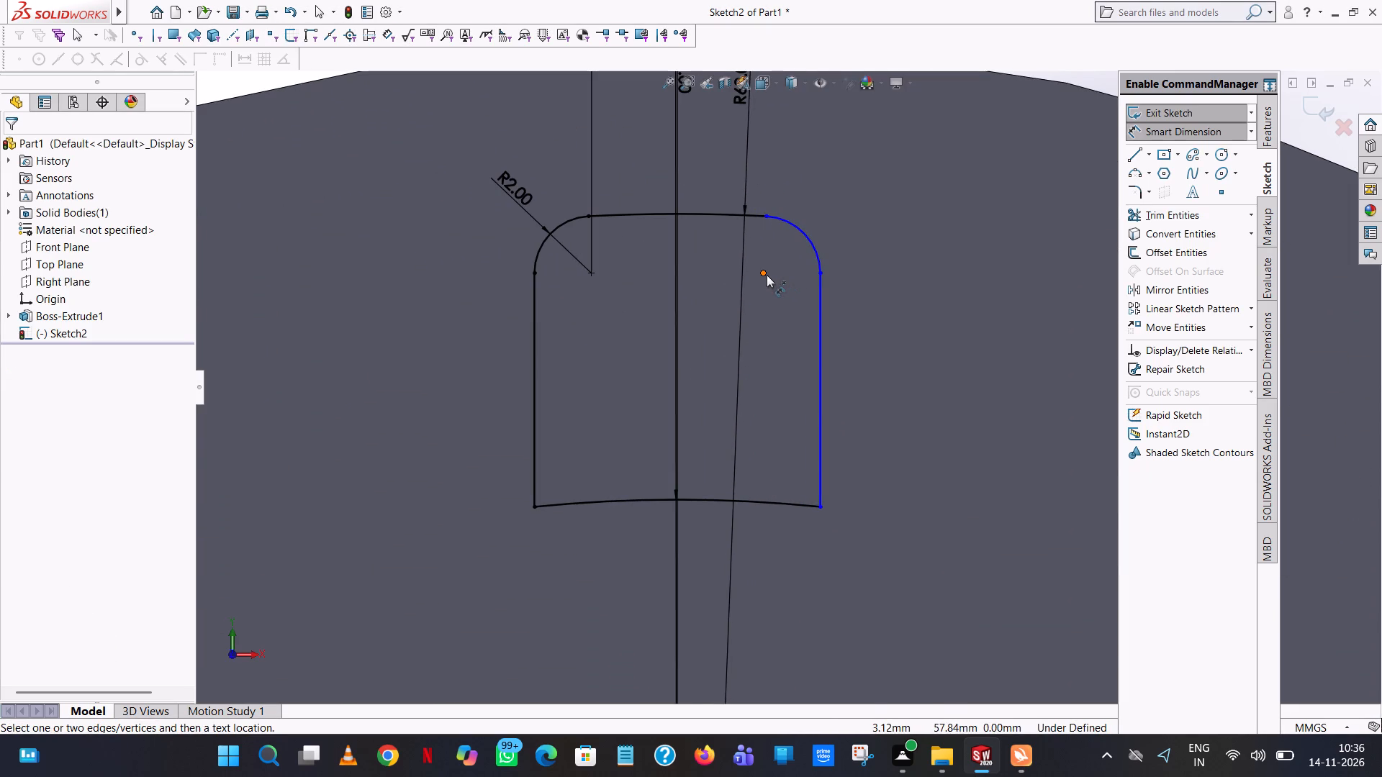
click(767, 275)
click(595, 273)
click(600, 132)
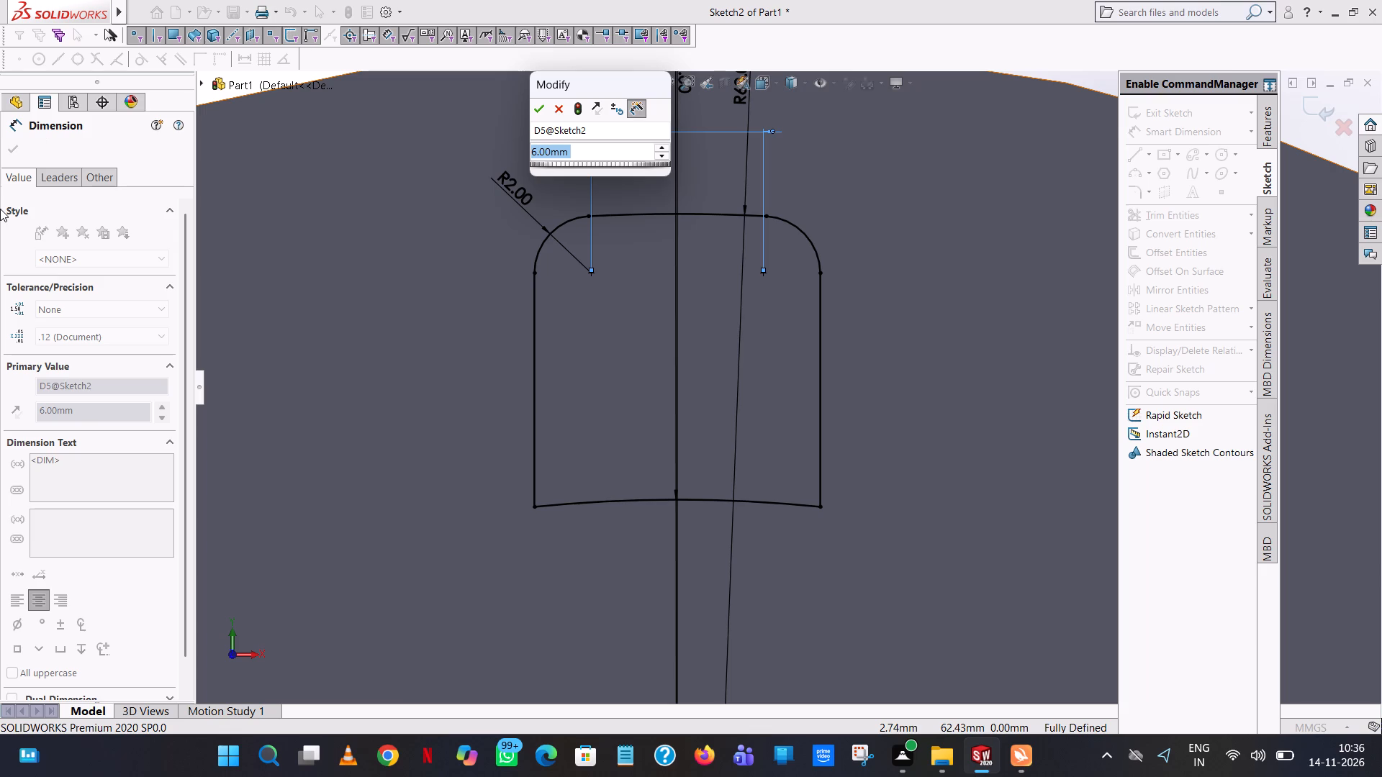
click(535, 114)
Cut-extrude the filleted window sketch through the disc with a 25 mm blind depth.
scroll(608, 166, up, 12)
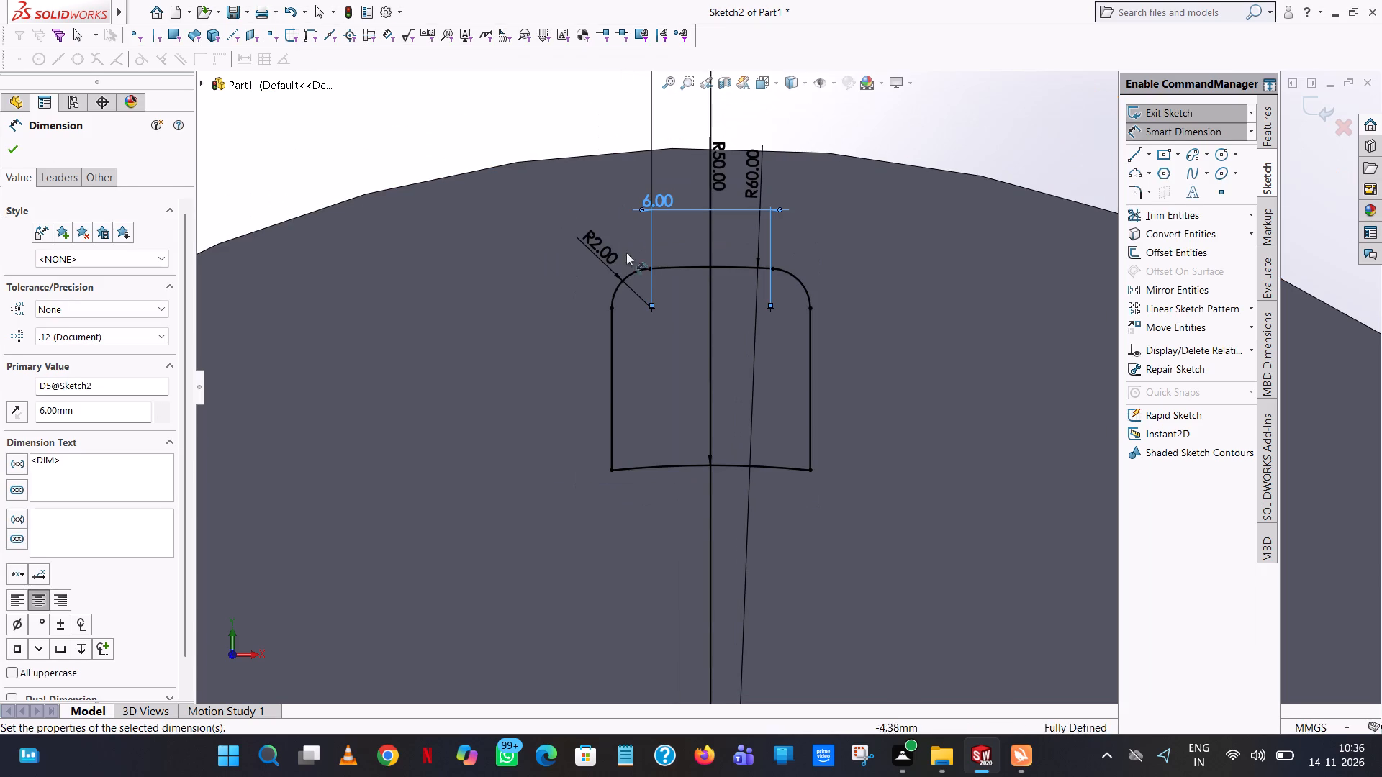
scroll(721, 335, up, 5)
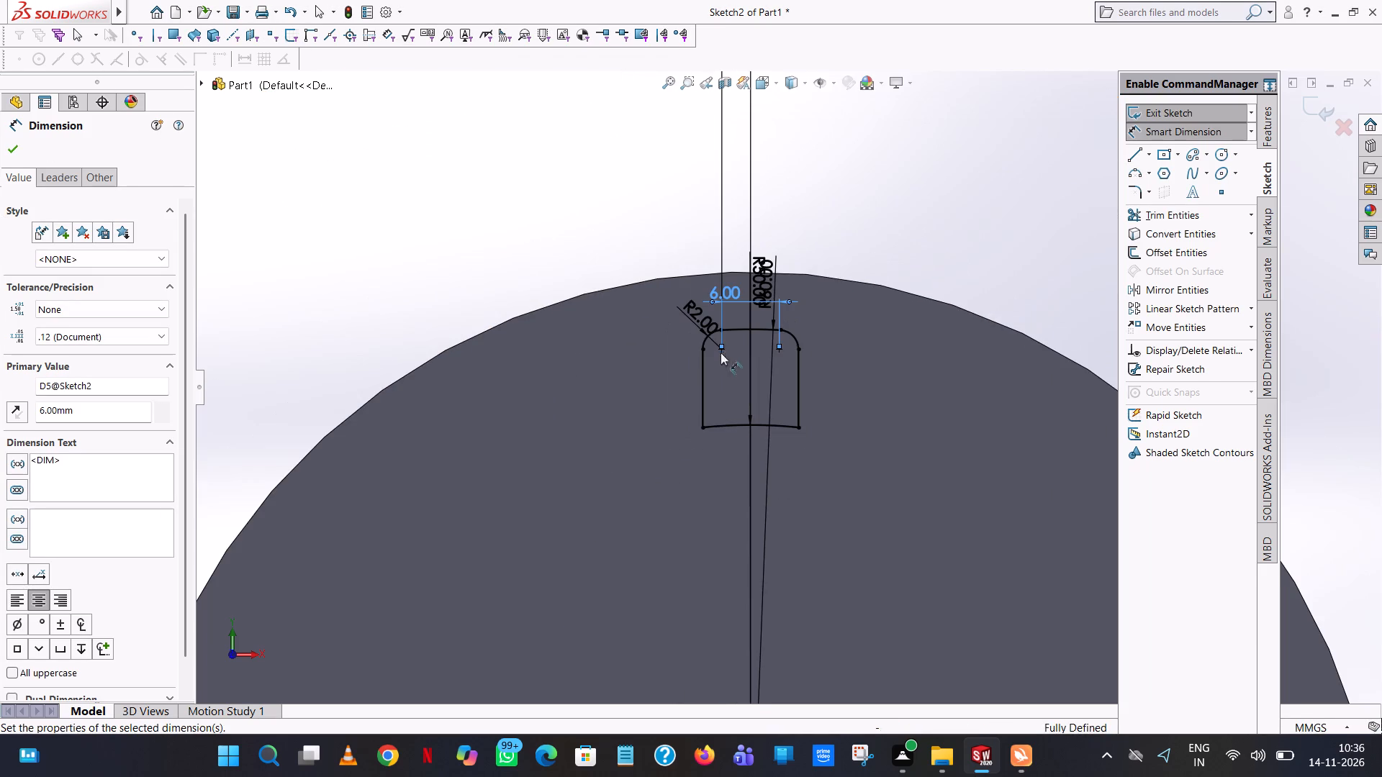
scroll(751, 390, up, 4)
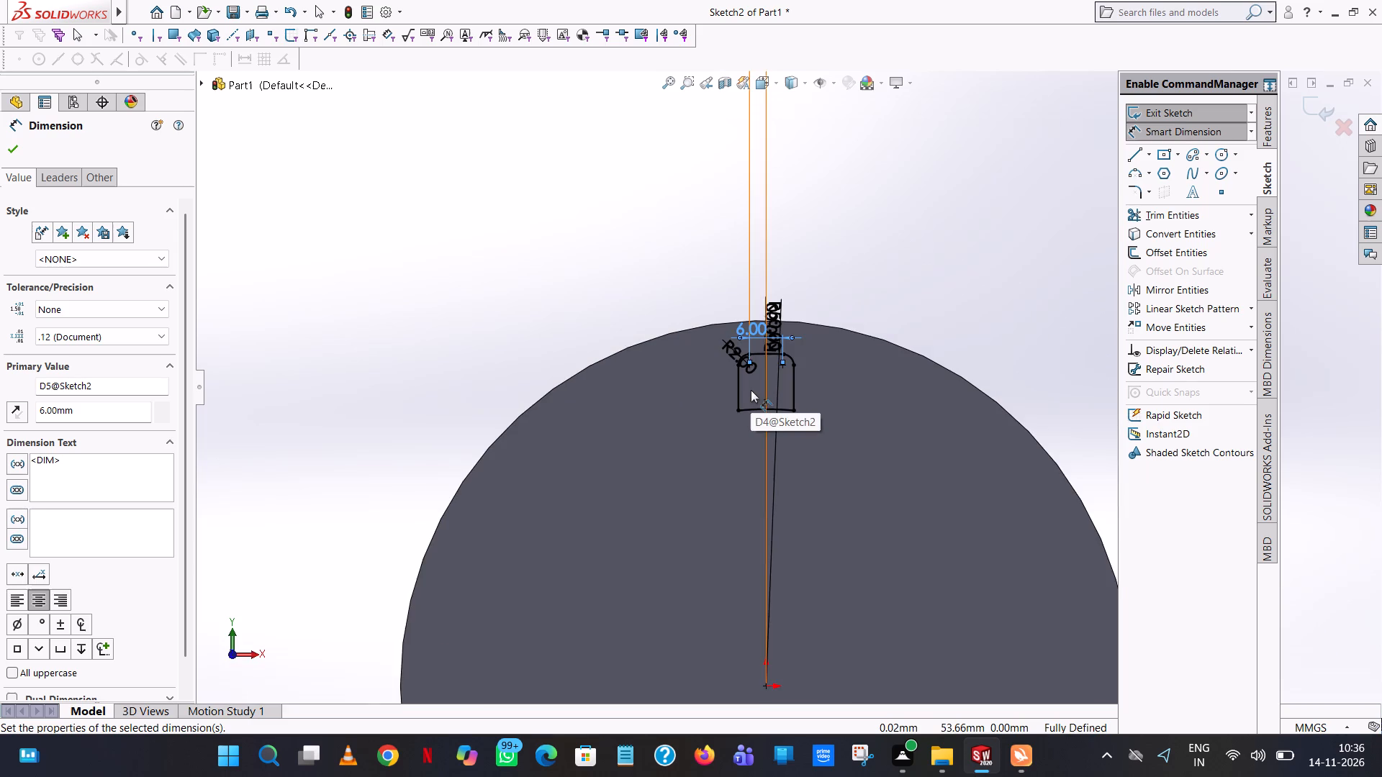
scroll(751, 390, up, 4)
scroll(782, 488, down, 5)
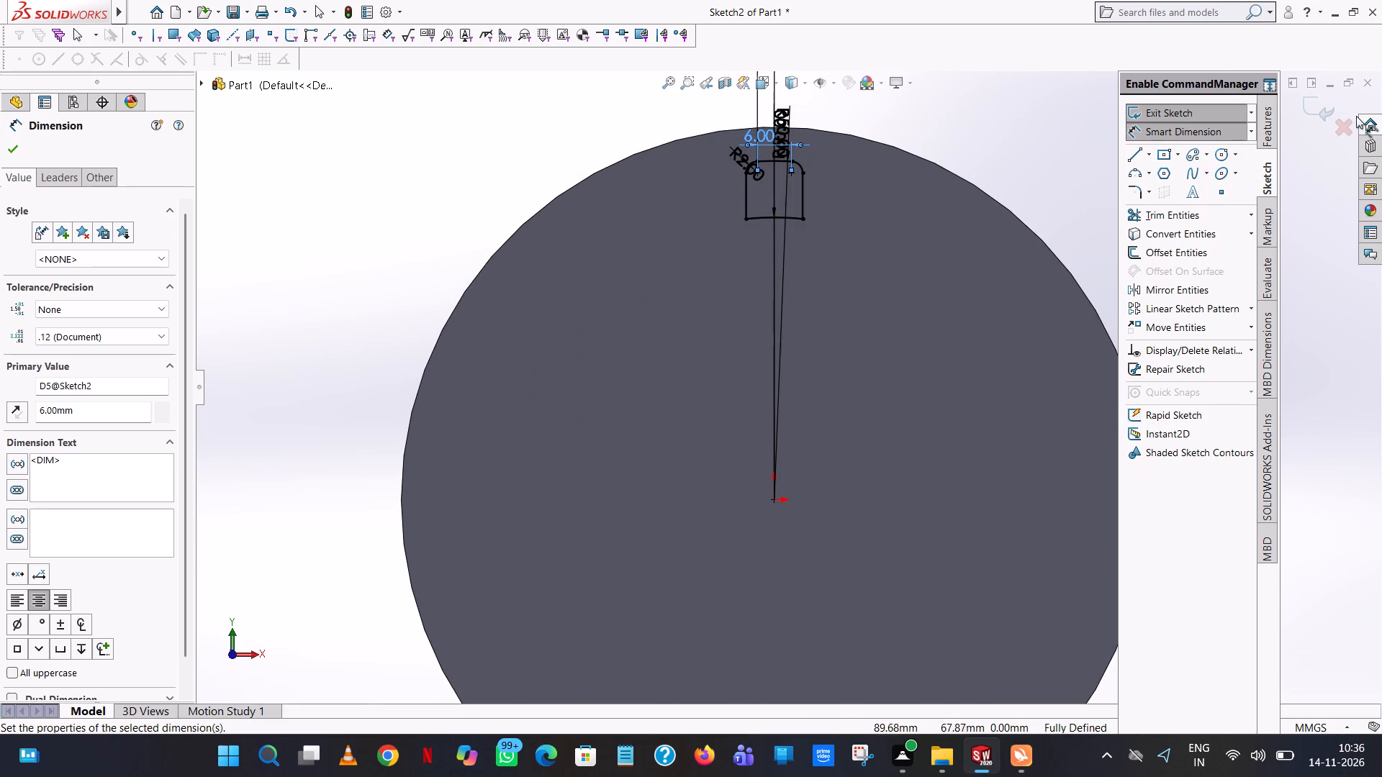
click(1270, 132)
click(1203, 207)
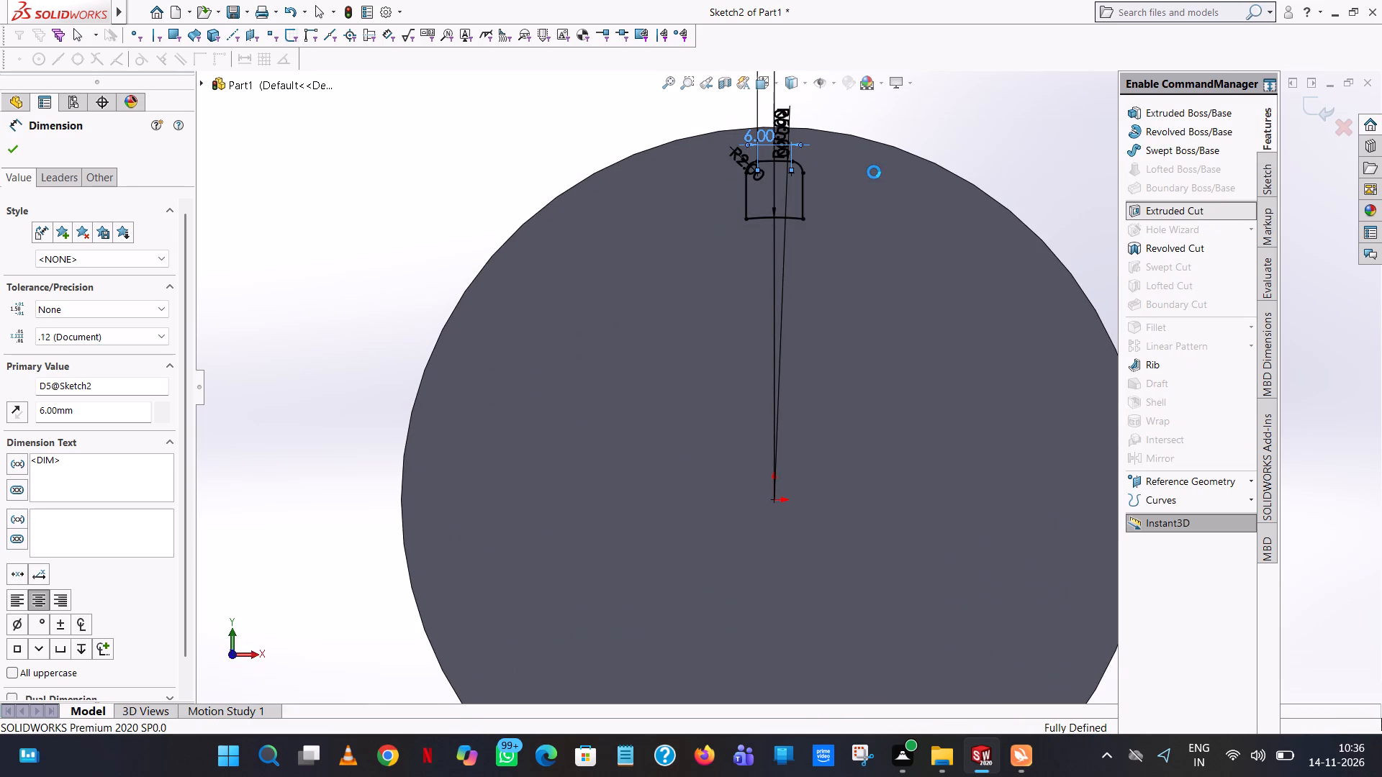
middle_drag(868, 181, 721, 325)
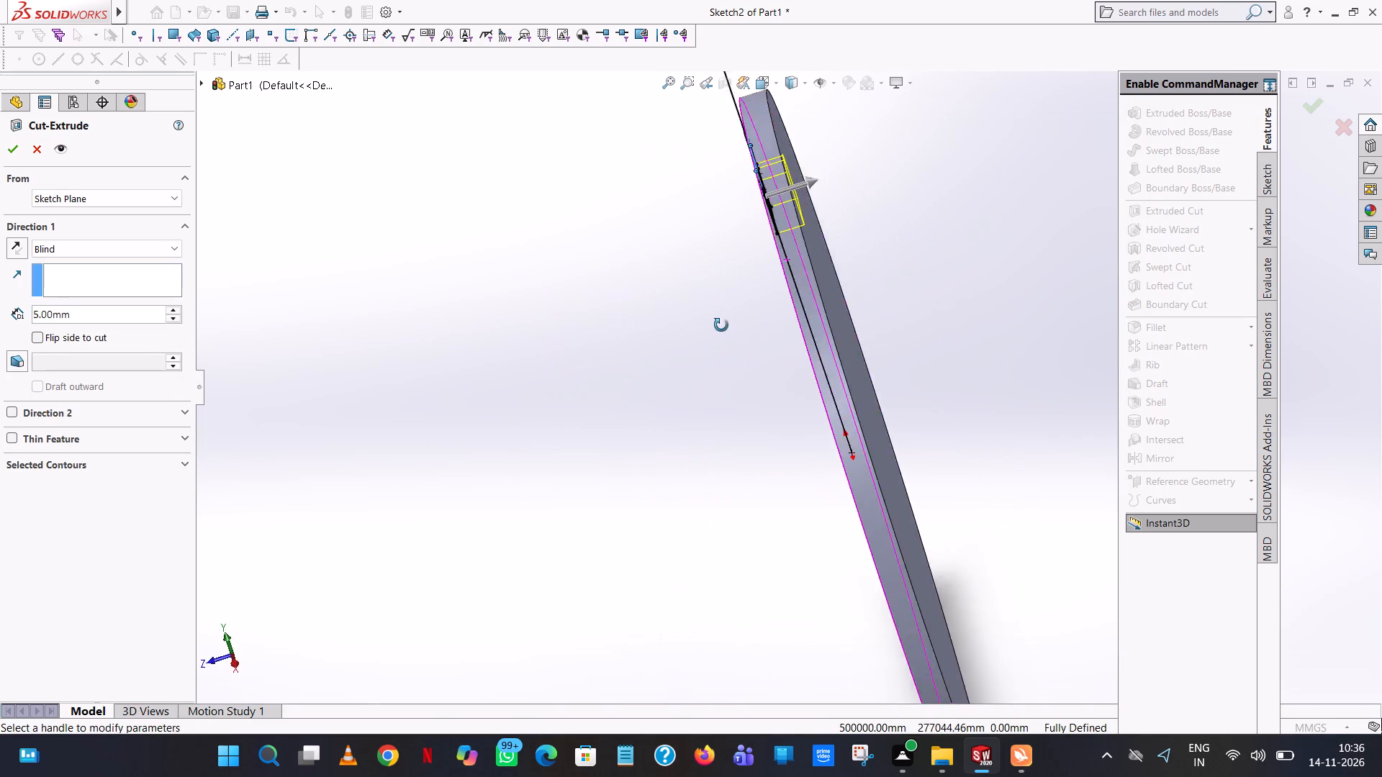
middle_drag(721, 325, 721, 328)
drag(806, 188, 896, 130)
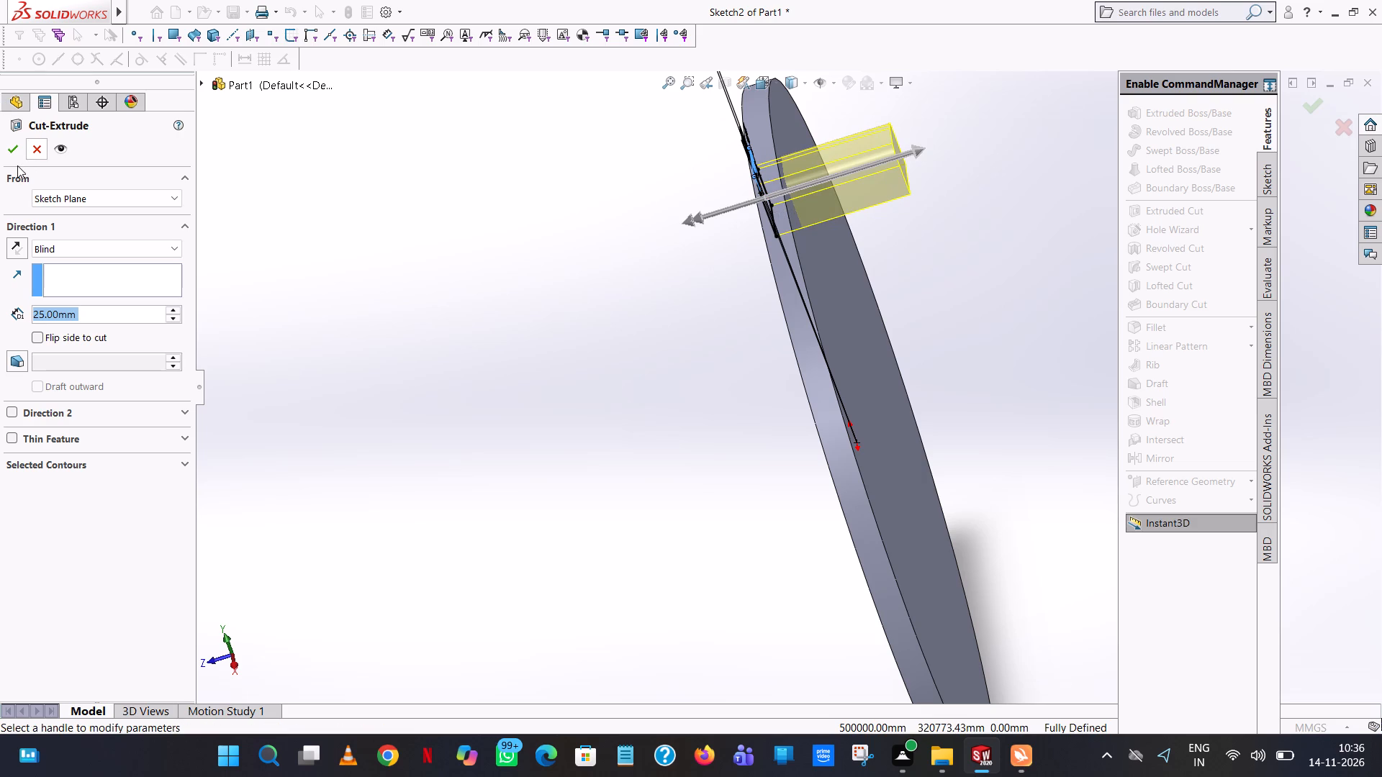
click(12, 159)
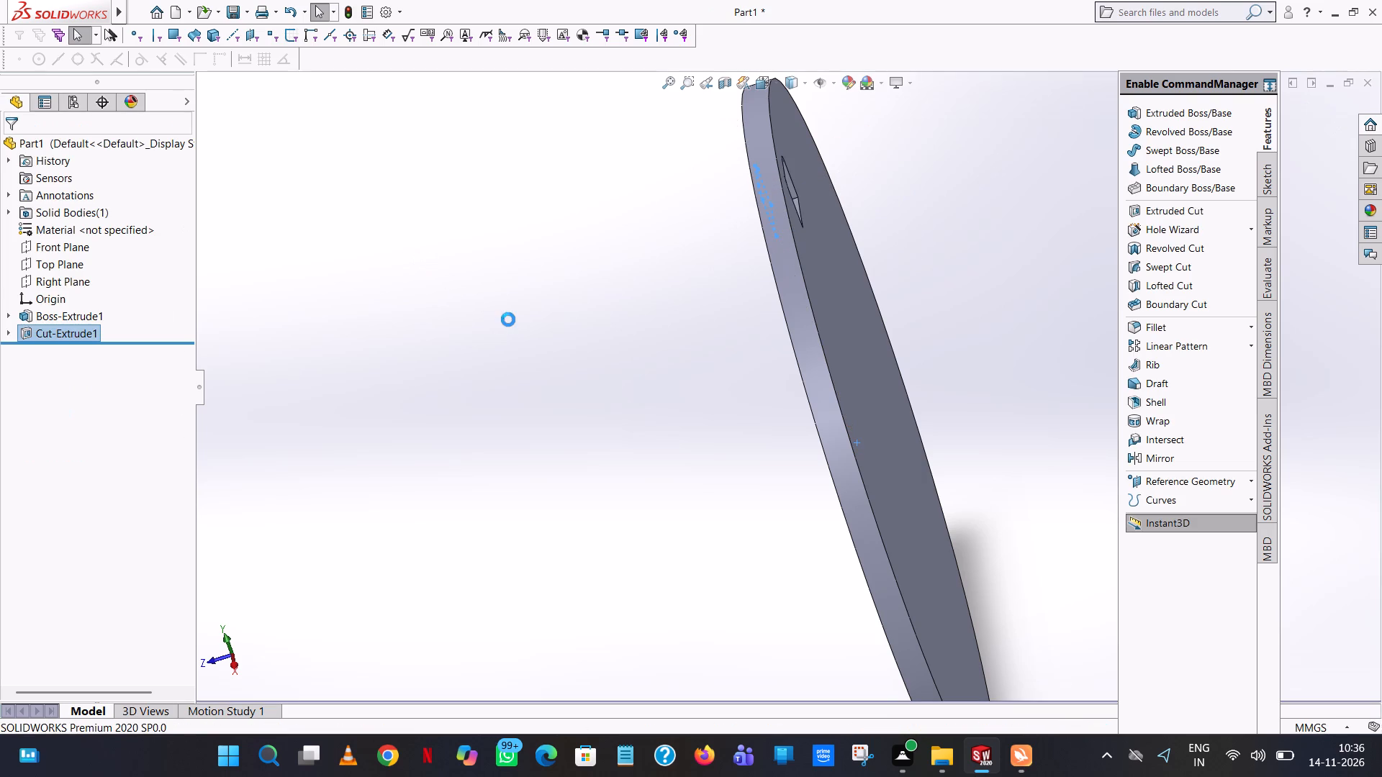
click(508, 319)
Examine the disc and its window cut from several angles.
middle_drag(510, 322, 628, 199)
scroll(628, 199, up, 1)
scroll(590, 290, up, 3)
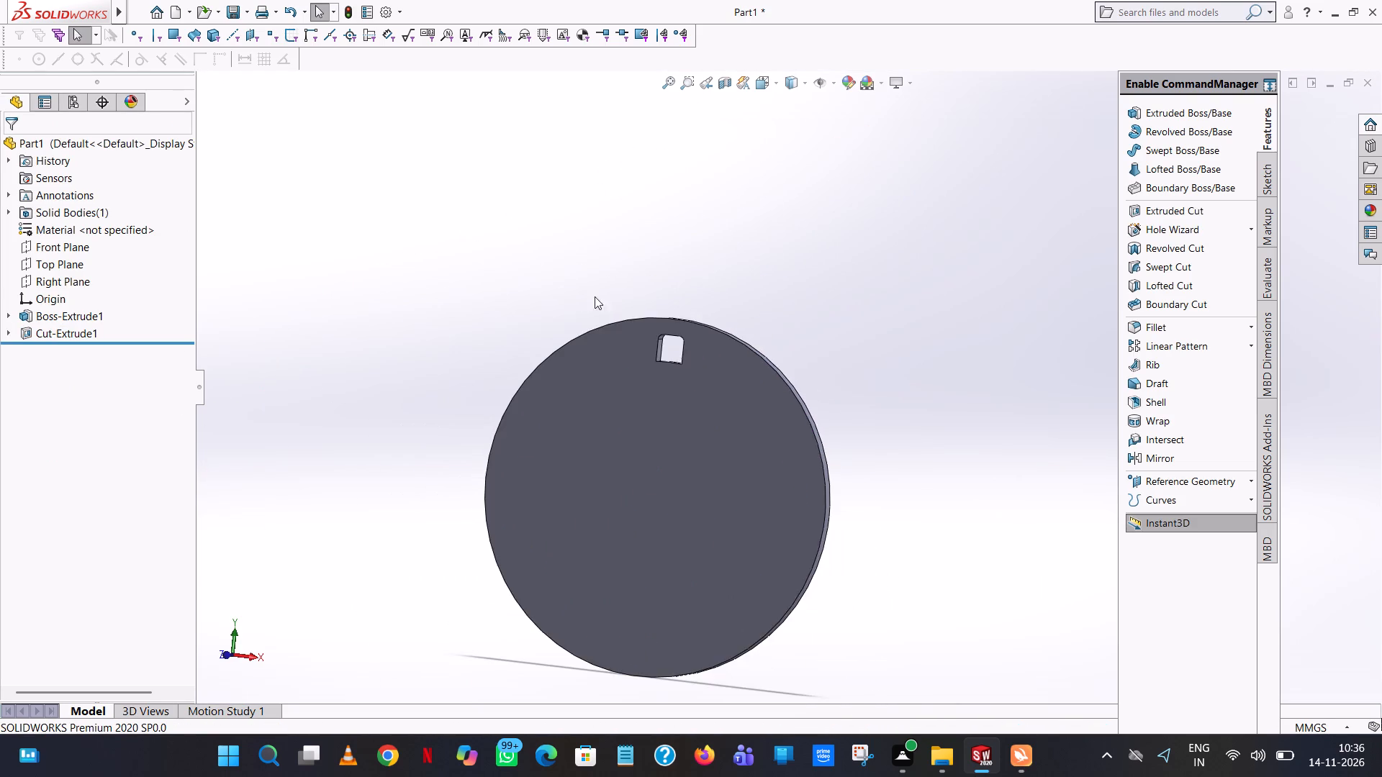
scroll(644, 438, up, 1)
middle_drag(649, 440, 692, 440)
scroll(691, 435, up, 1)
scroll(708, 376, down, 6)
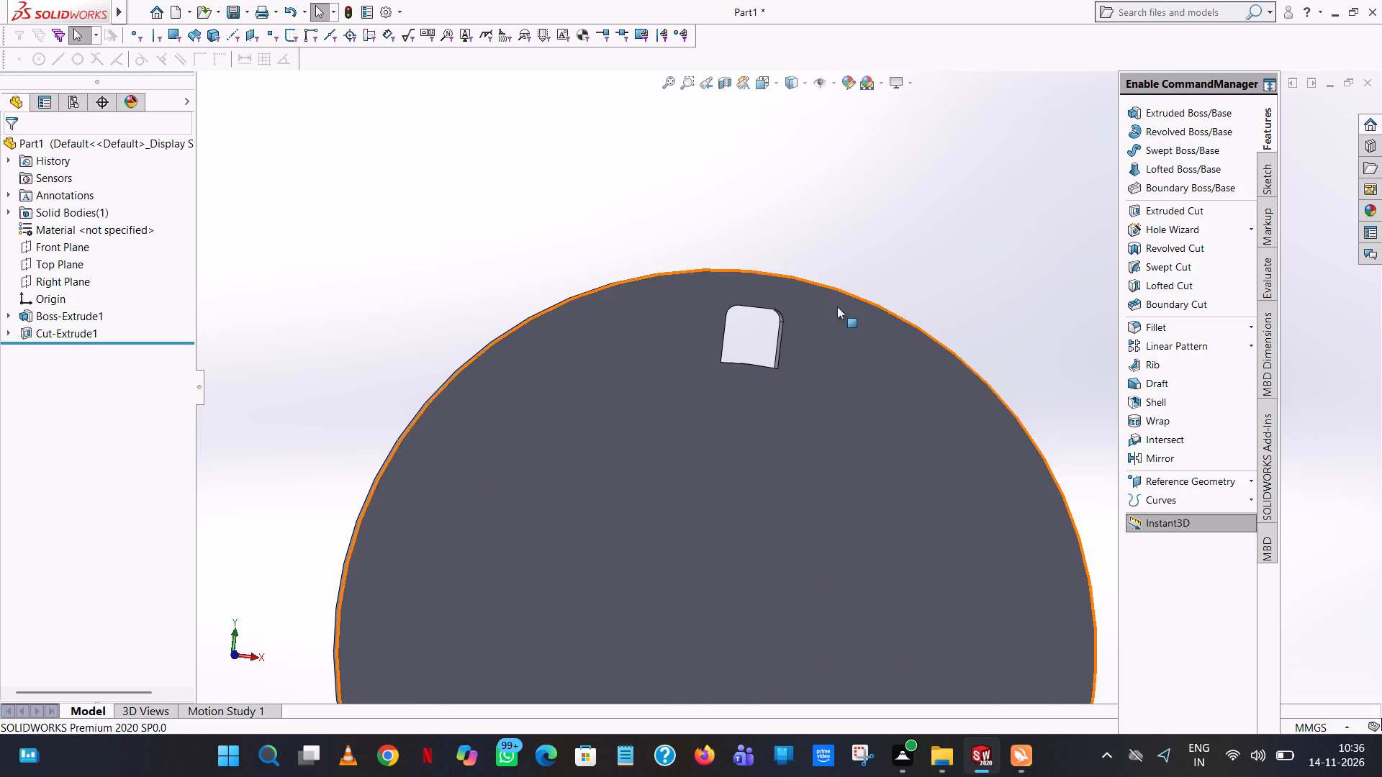
scroll(837, 307, up, 3)
scroll(739, 463, up, 4)
middle_click(741, 463)
middle_drag(743, 461, 767, 468)
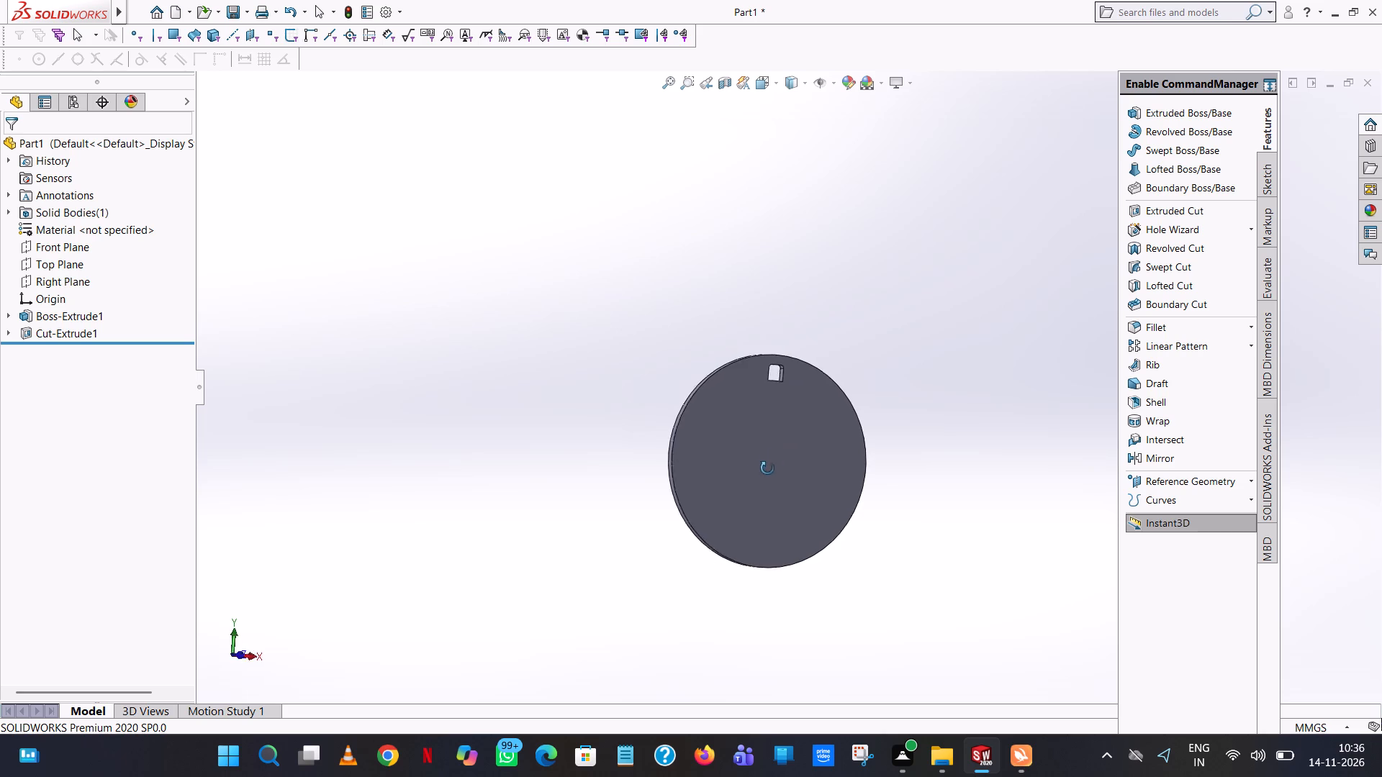
middle_drag(767, 468, 732, 489)
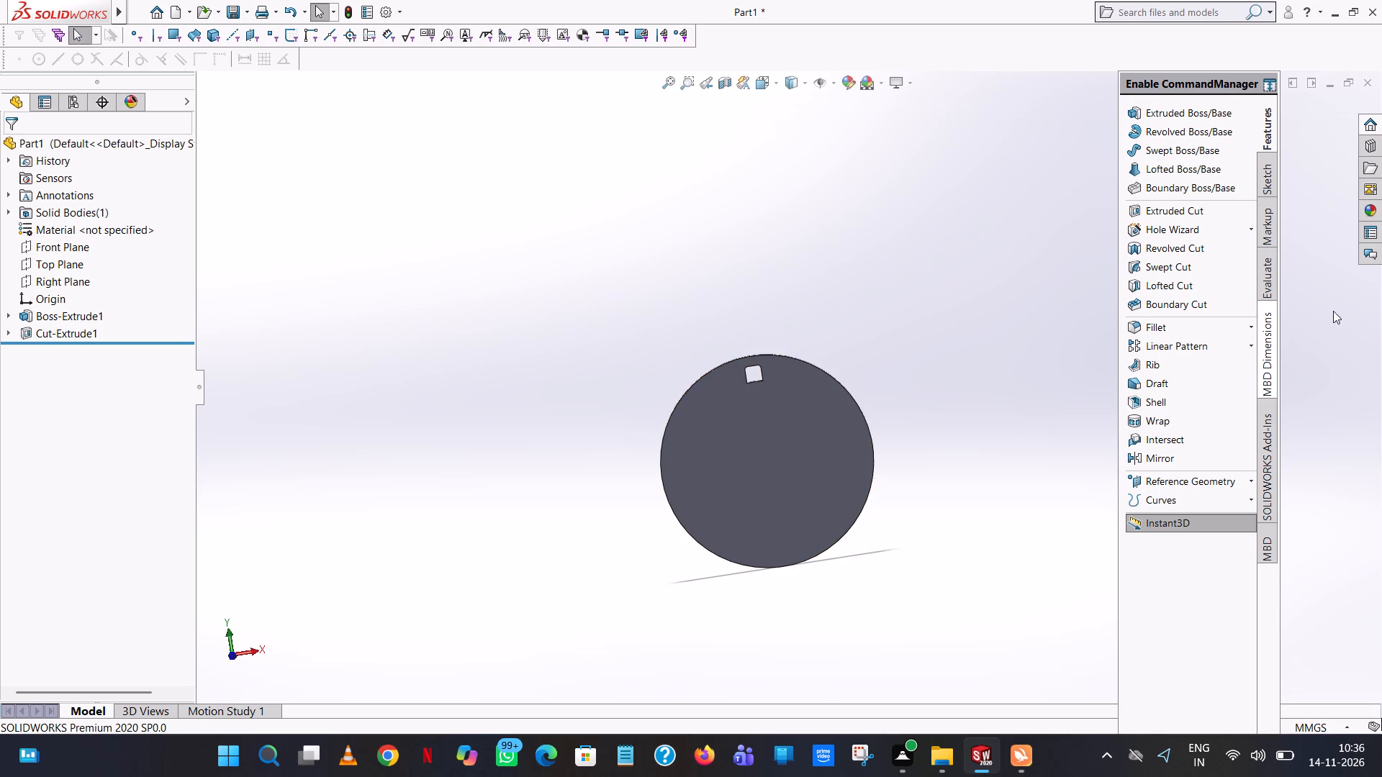
Circular-pattern the window cut about the disc's outer edge with 10 equally spaced instances over 360 degrees.
click(1254, 346)
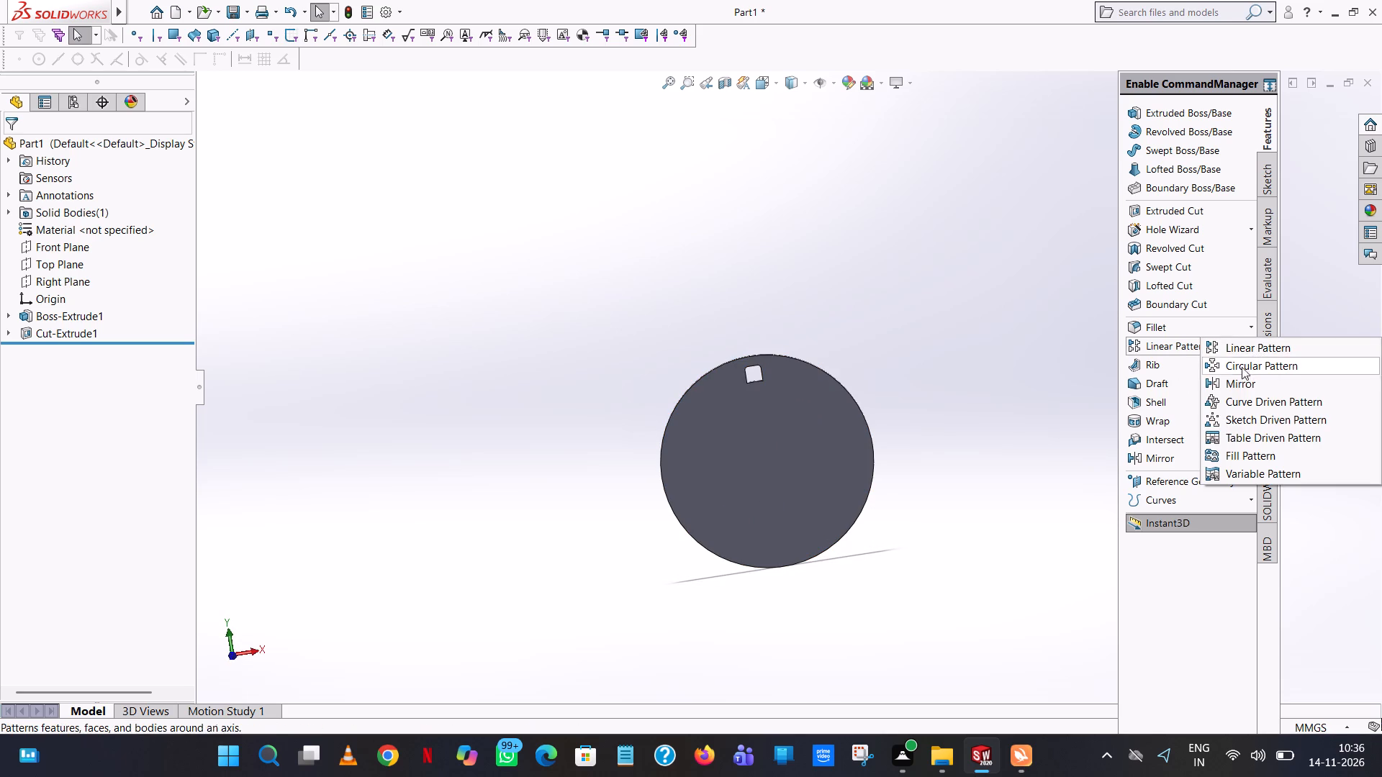
click(1244, 361)
scroll(880, 394, down, 6)
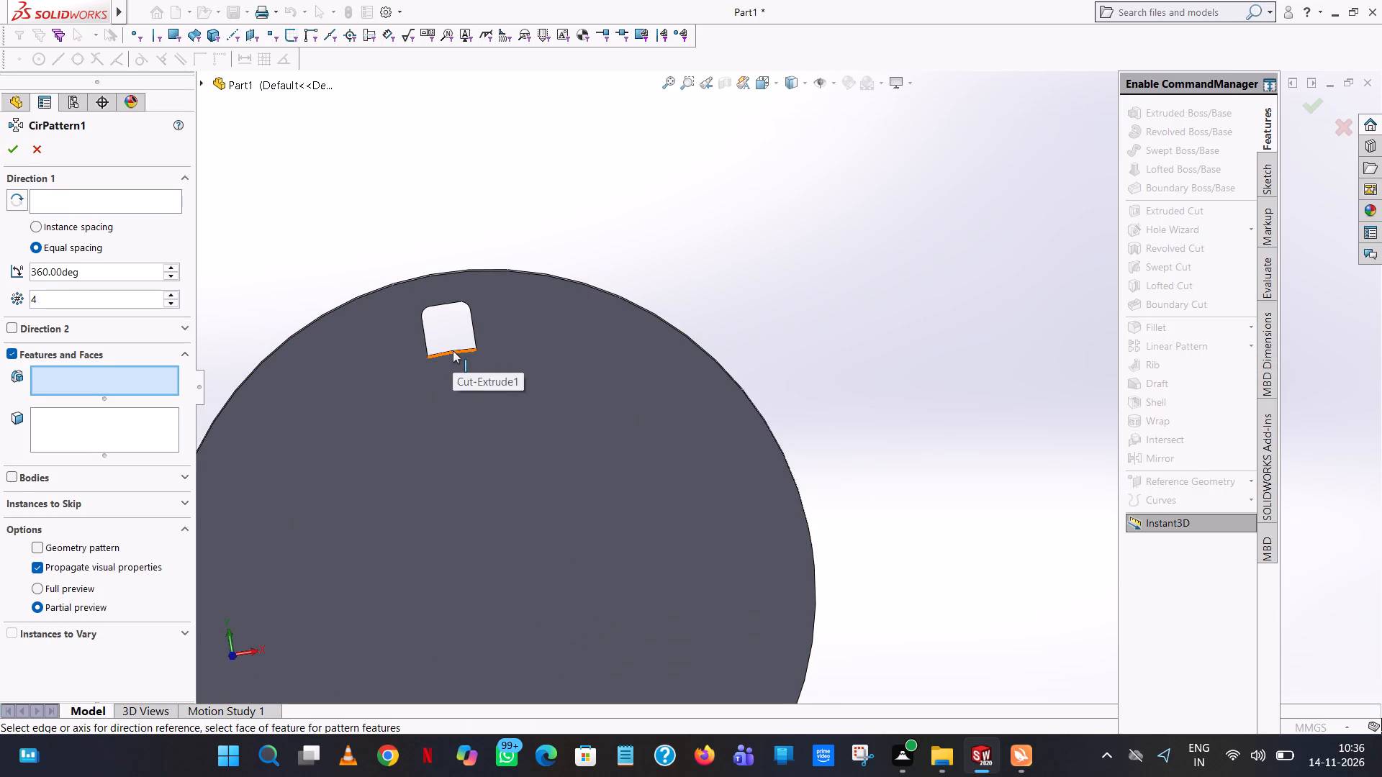
scroll(453, 350, down, 10)
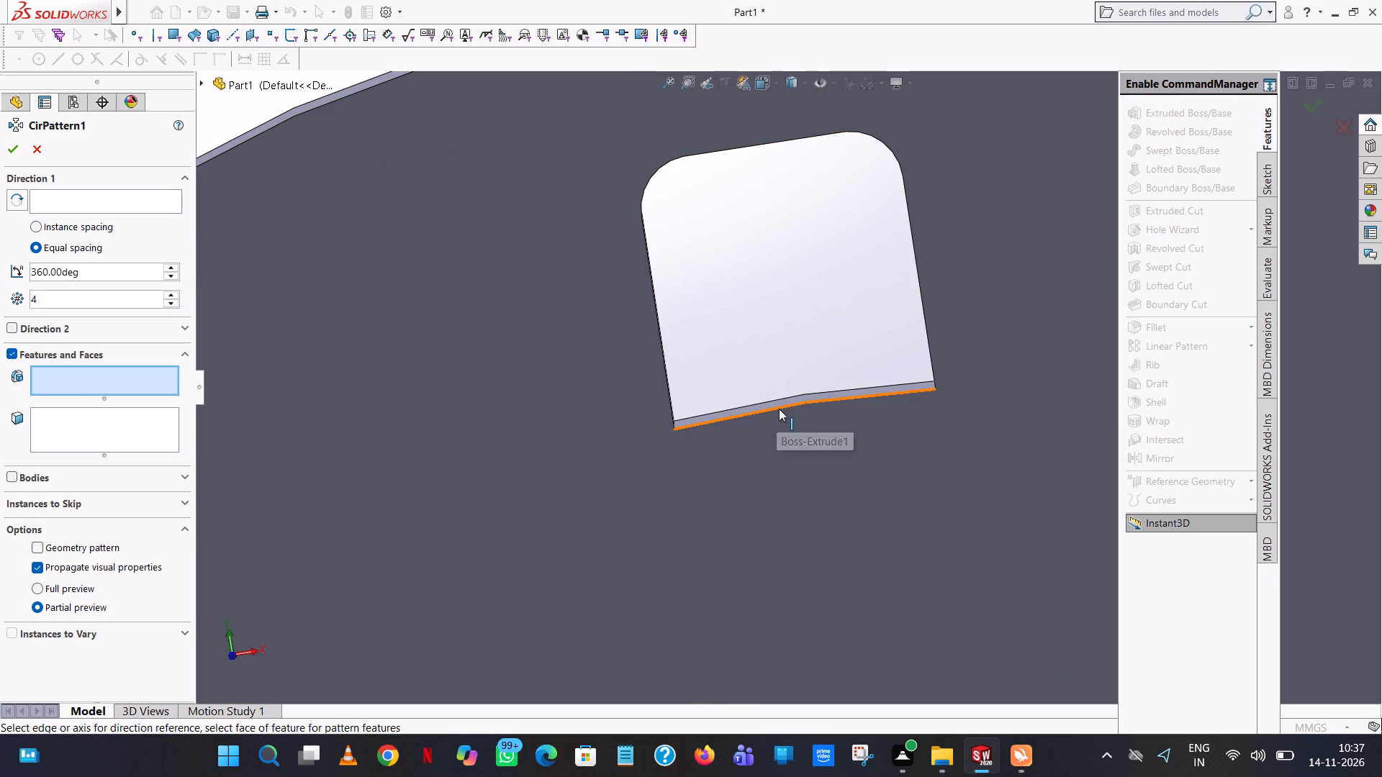
click(779, 409)
click(780, 406)
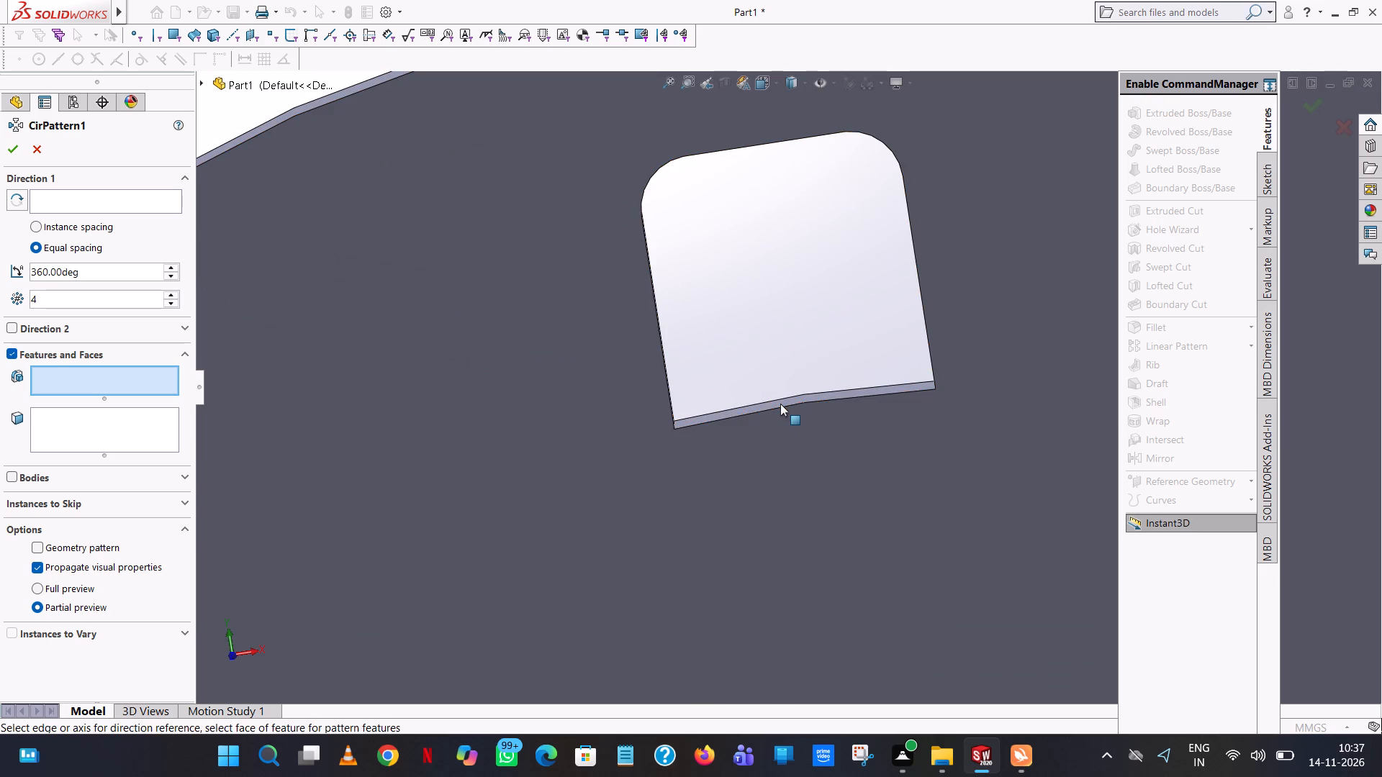
click(780, 402)
scroll(782, 401, up, 18)
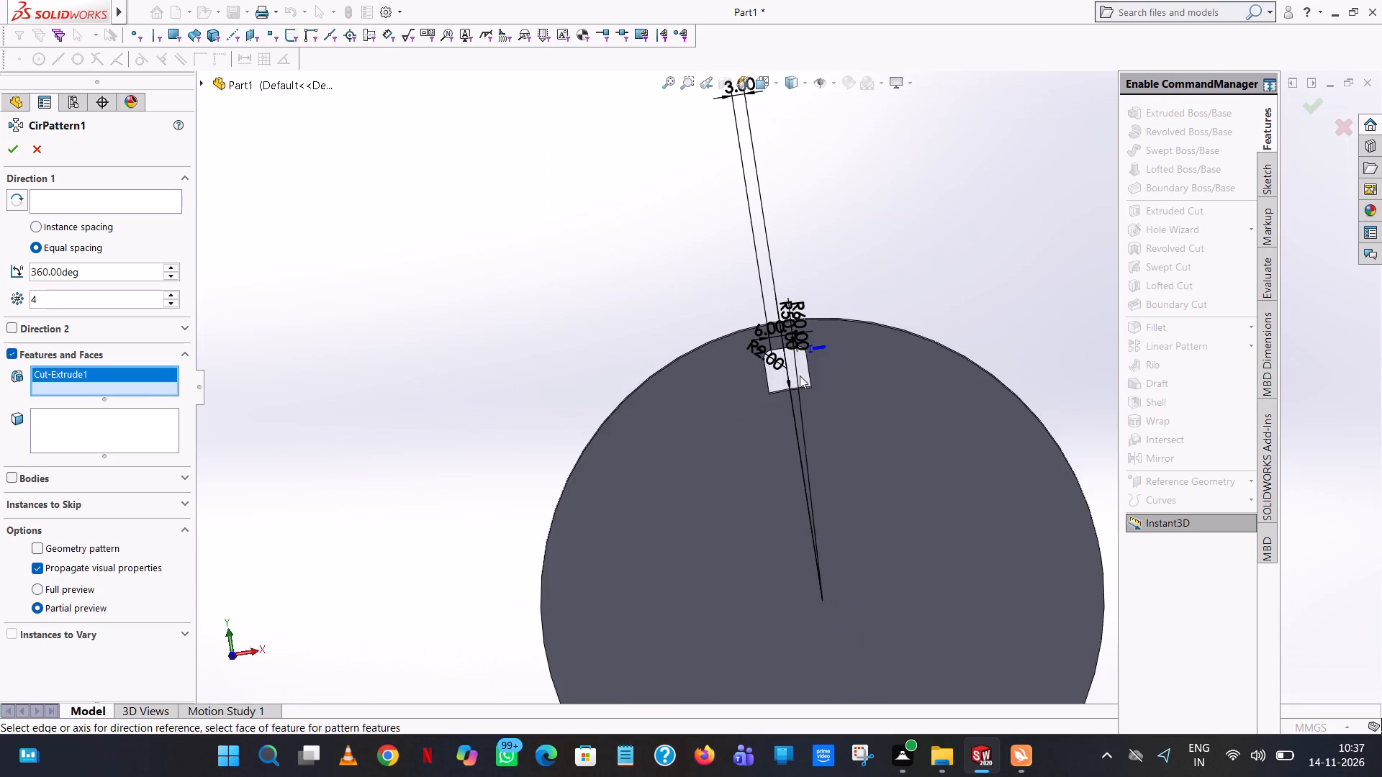
click(107, 191)
click(107, 198)
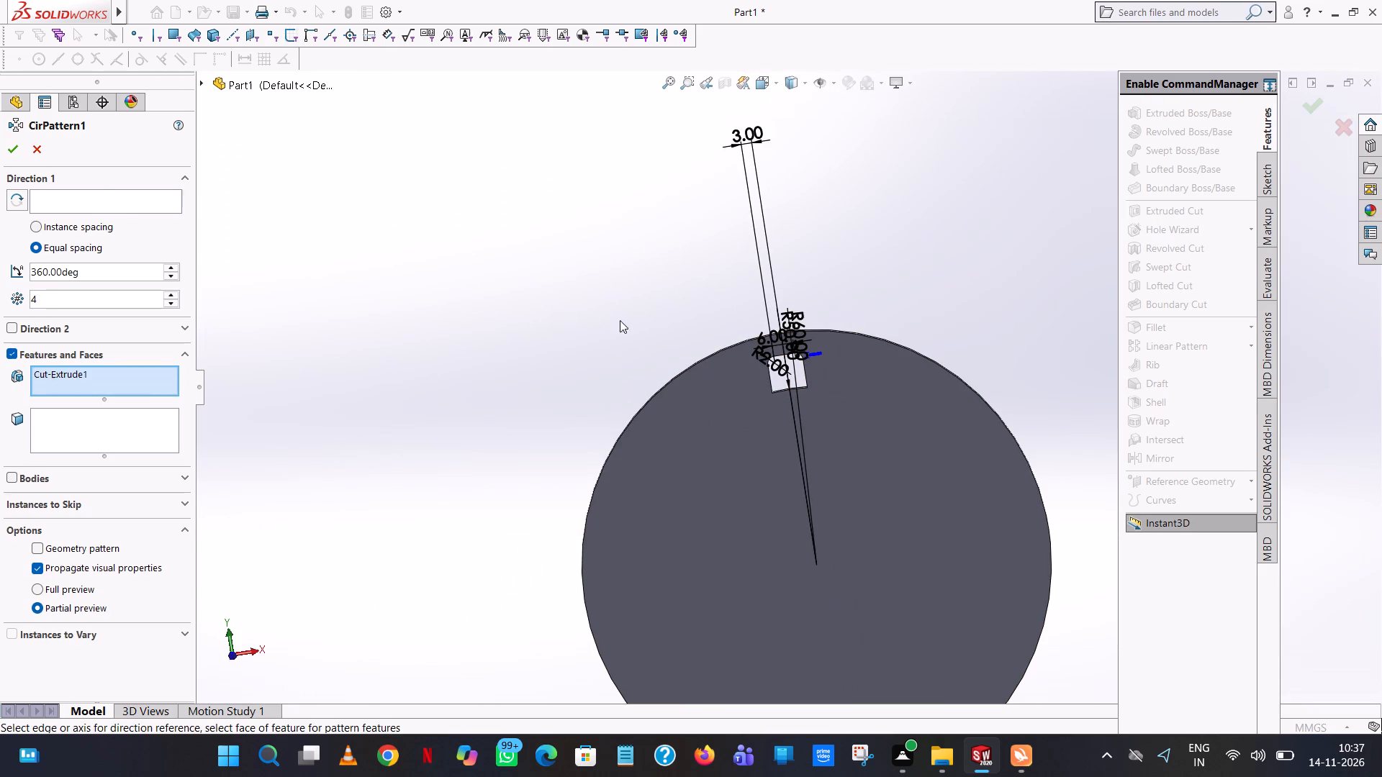
click(709, 357)
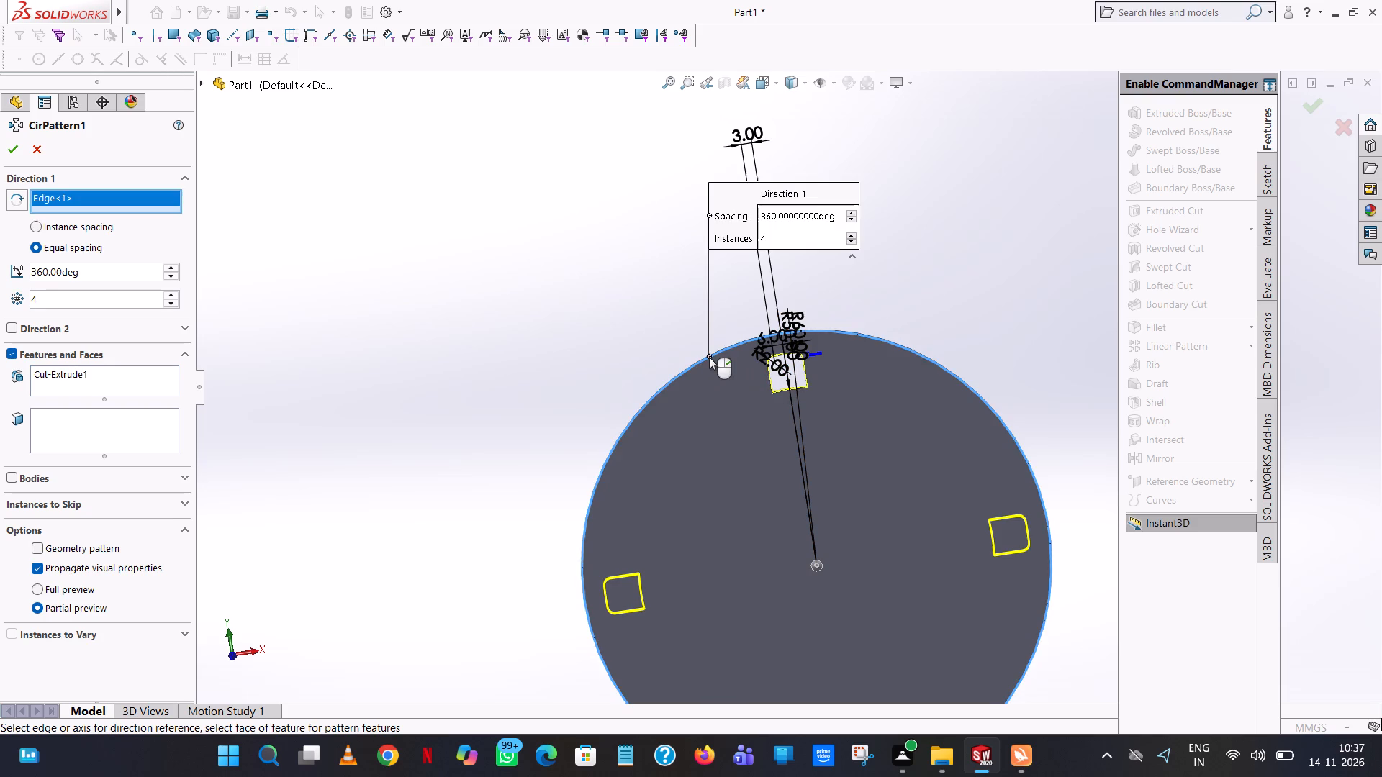
scroll(256, 351, up, 4)
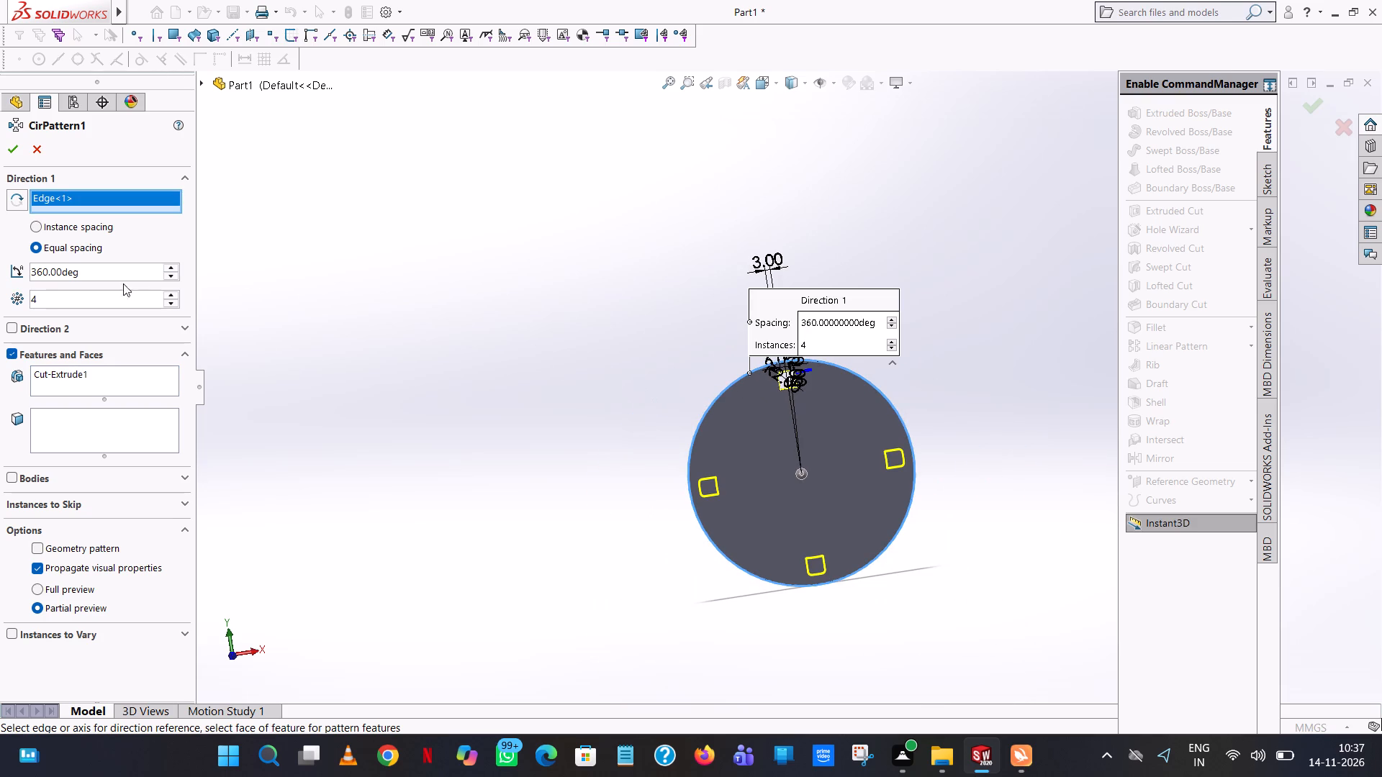
double_click(169, 295)
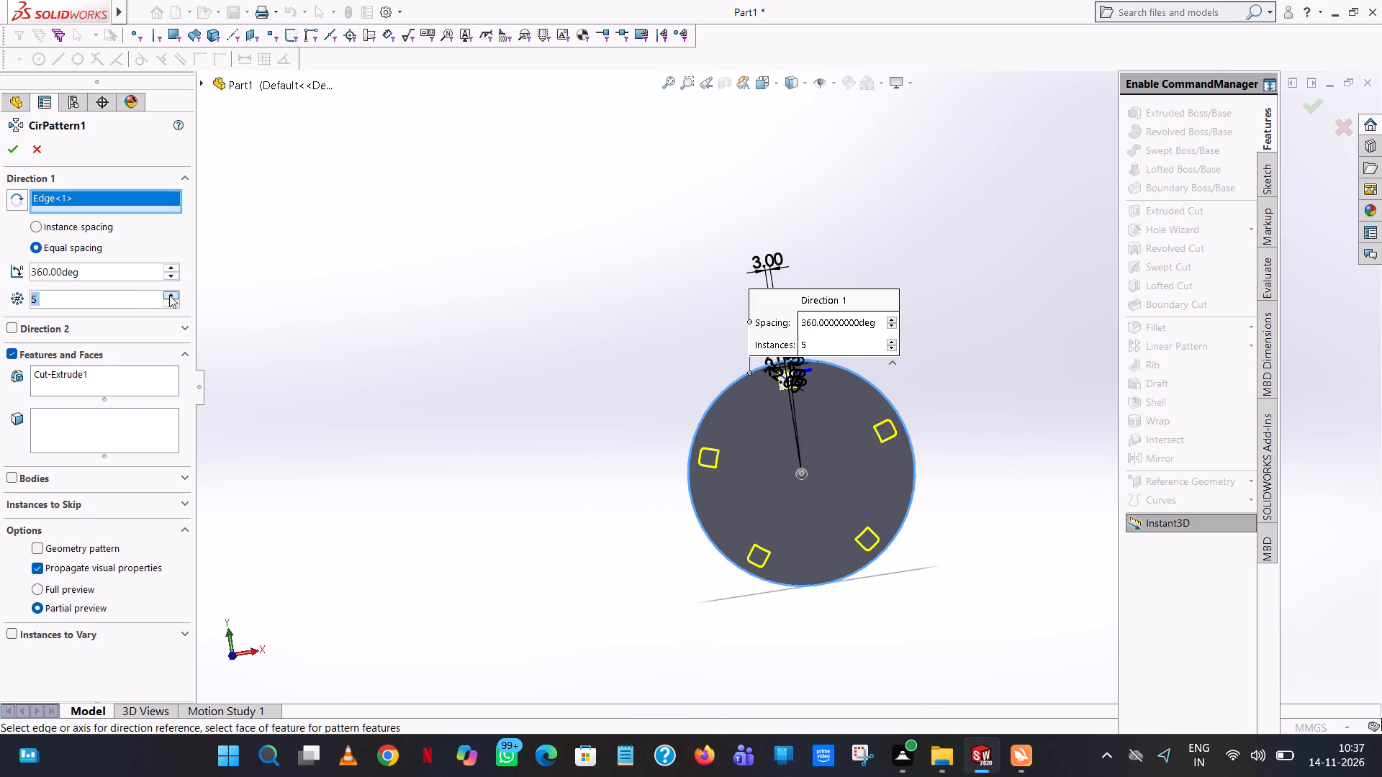
click(169, 295)
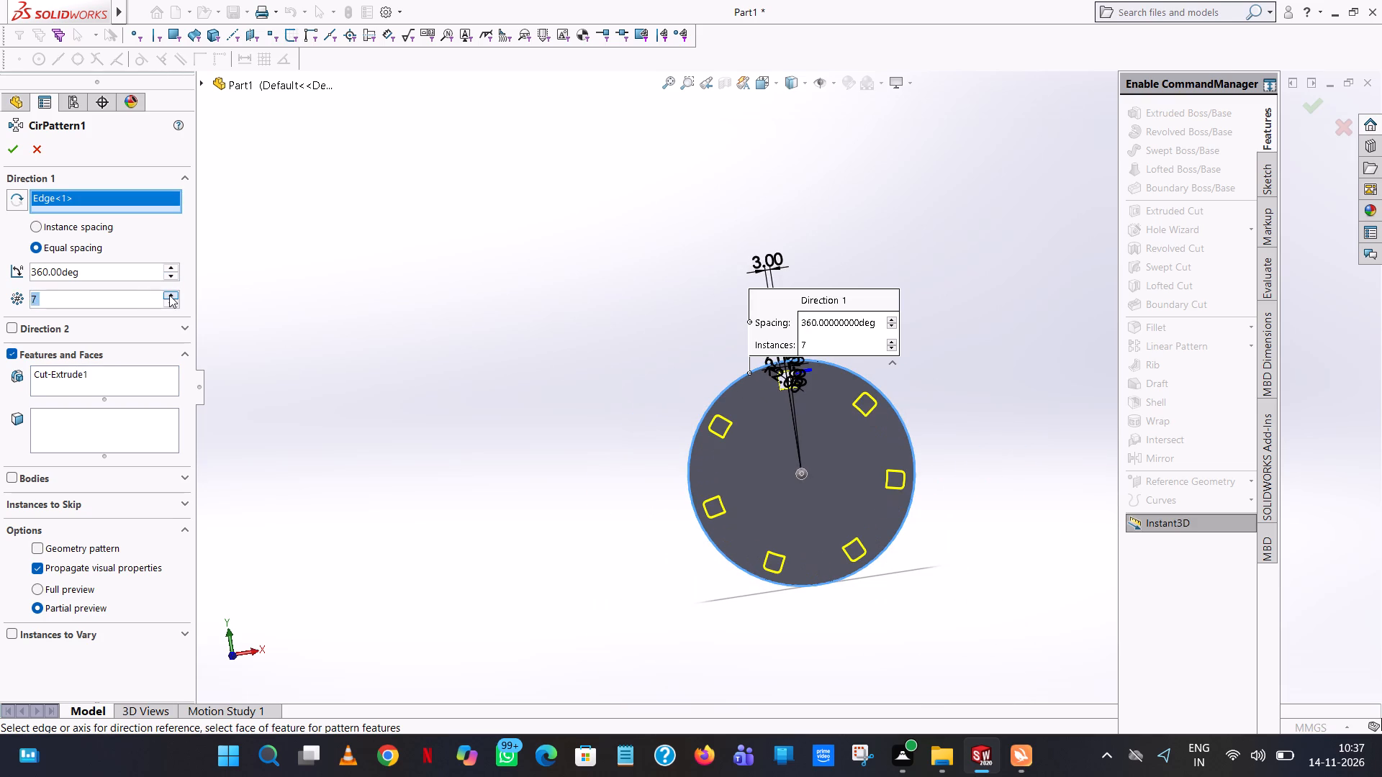
click(169, 295)
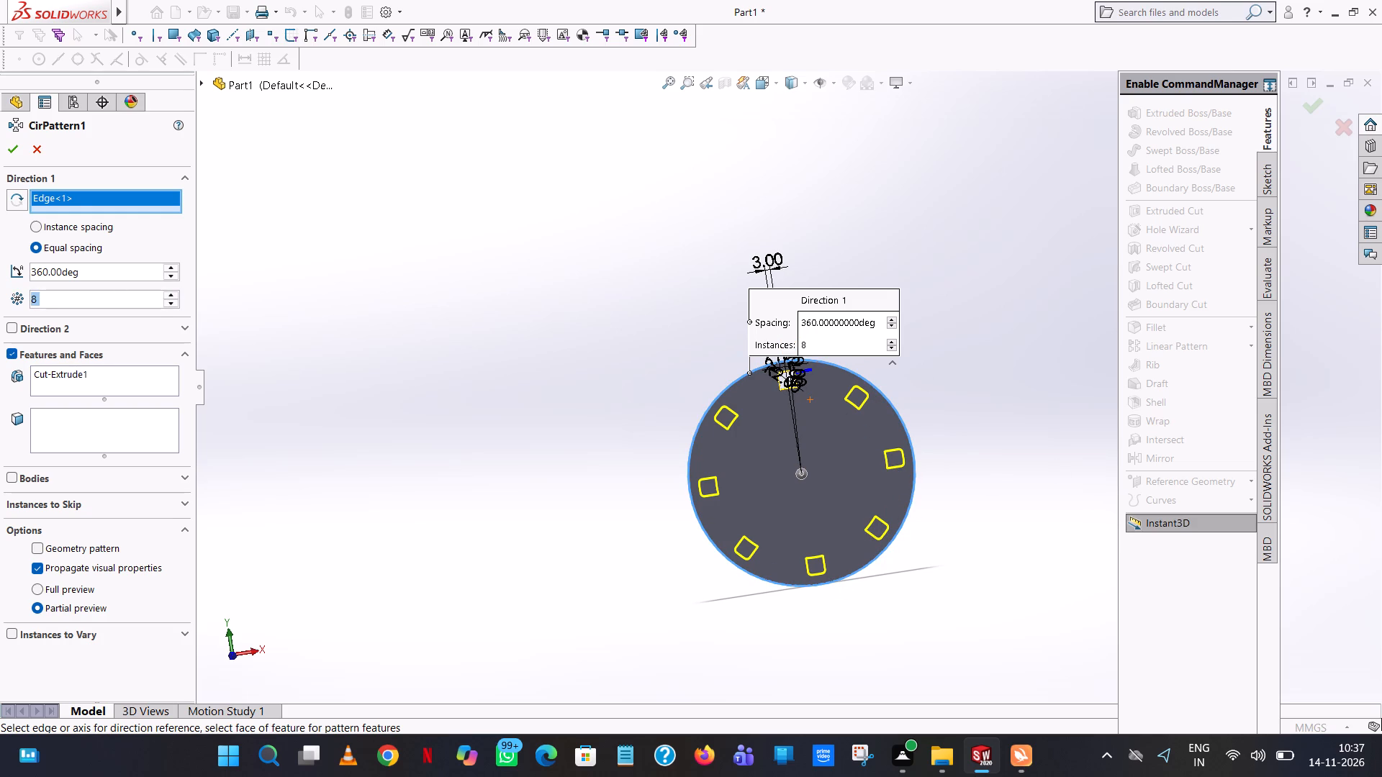
click(173, 296)
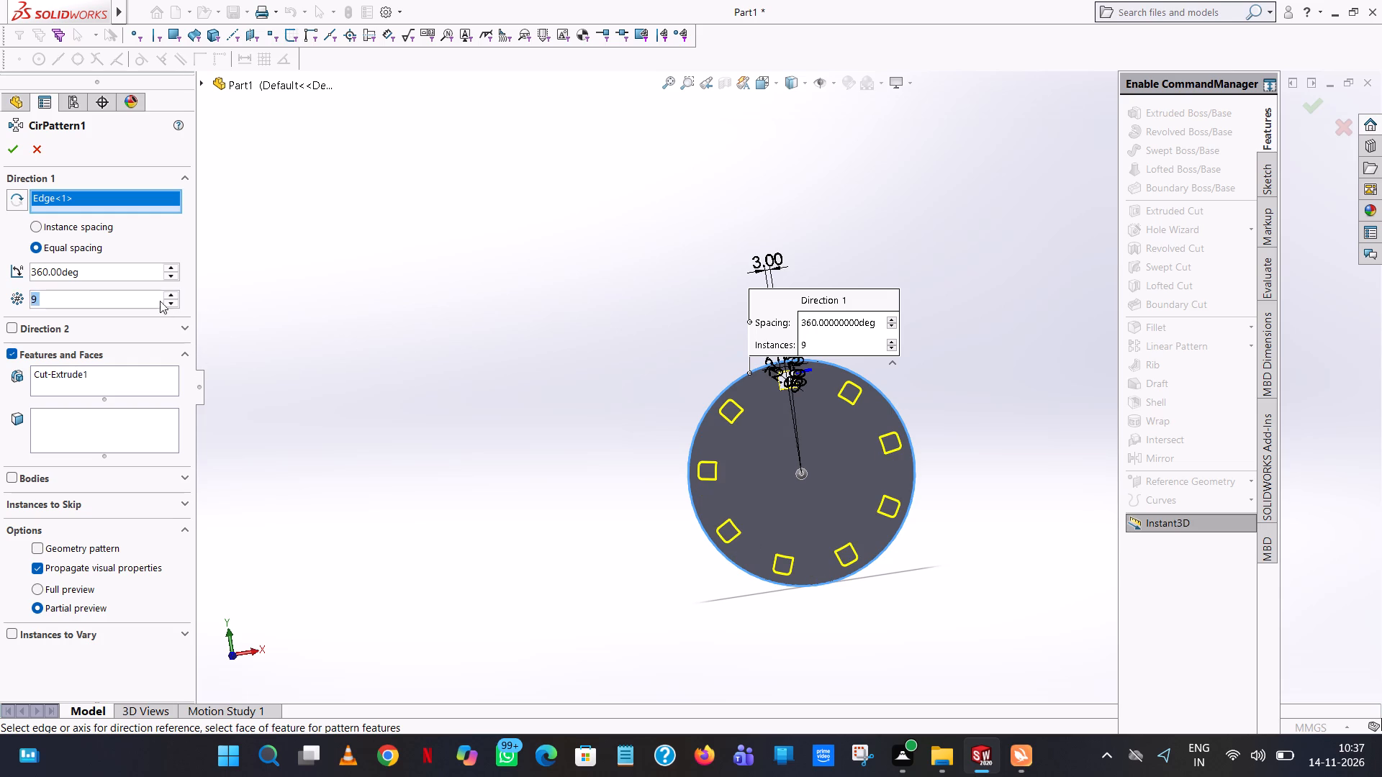
click(173, 295)
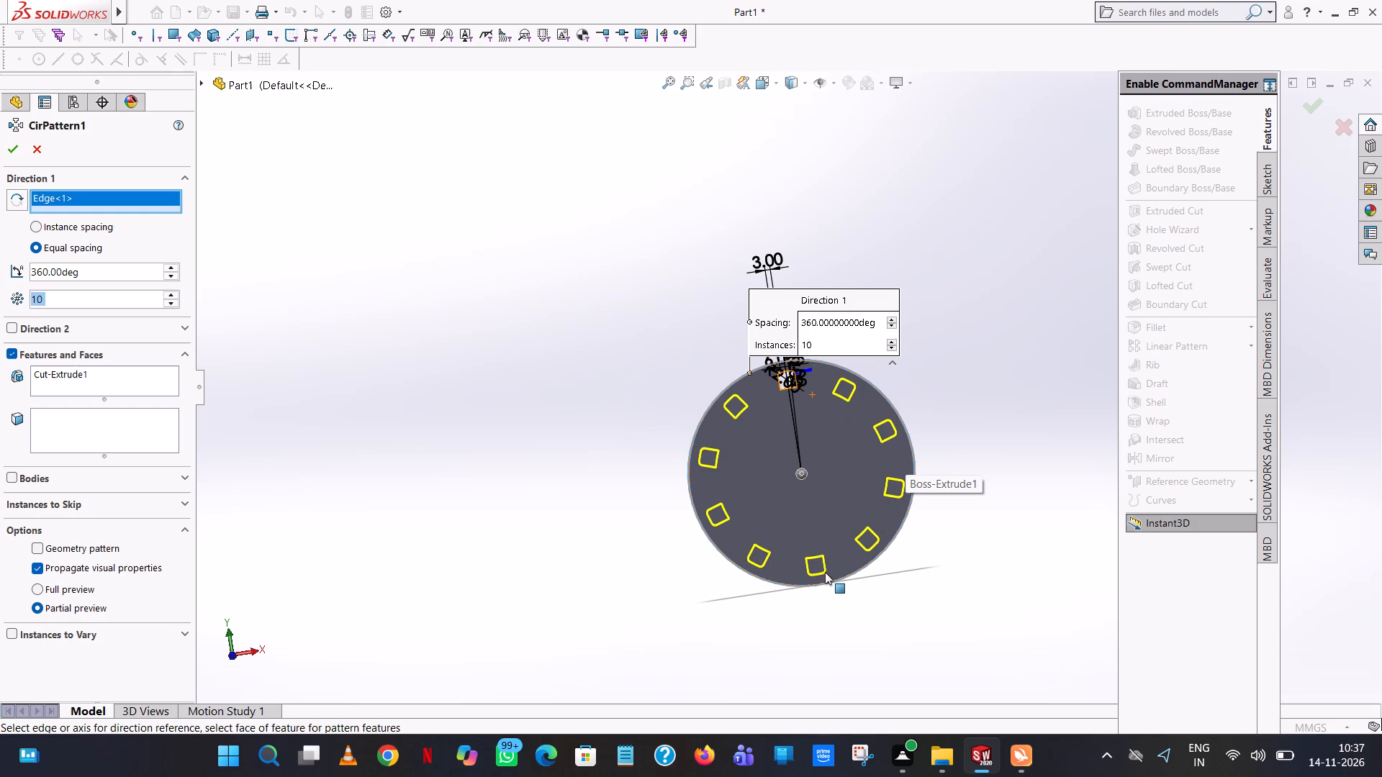
click(17, 153)
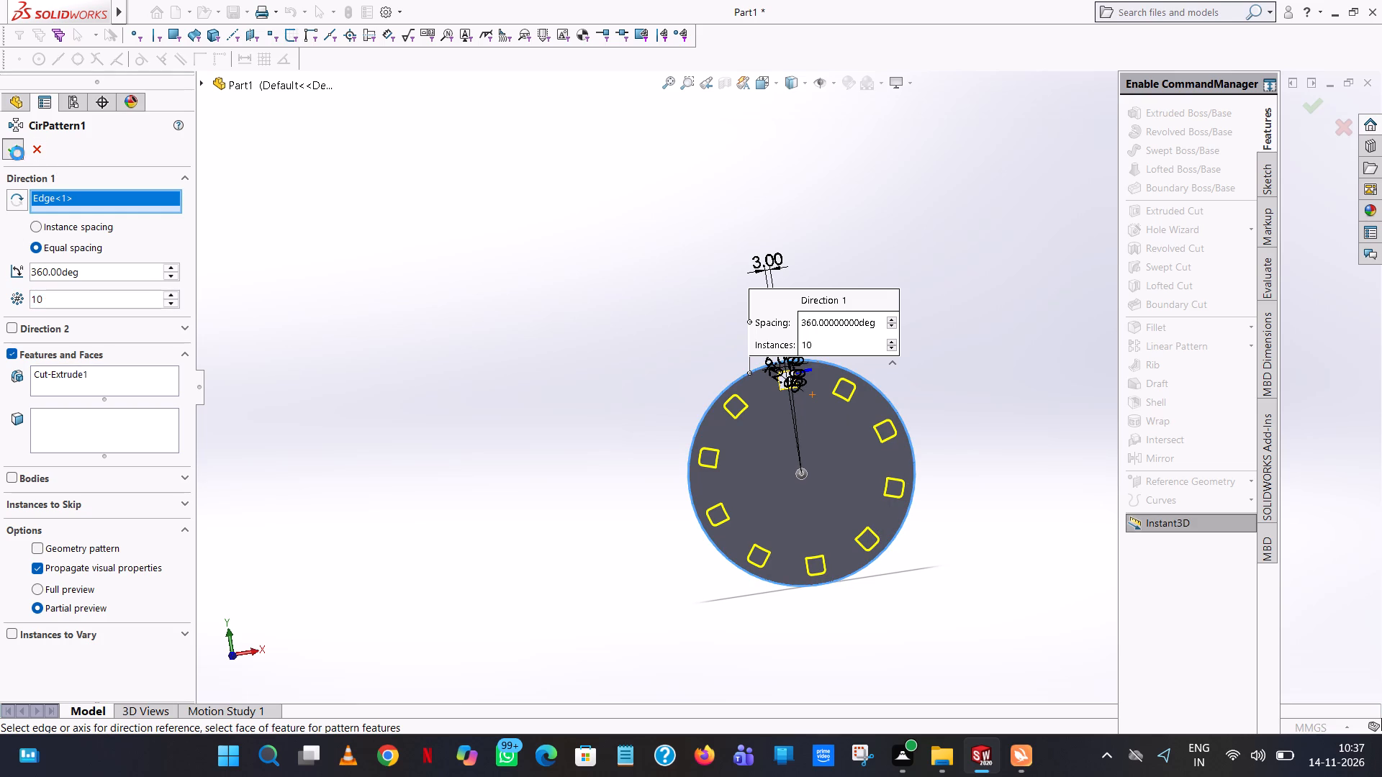
click(938, 293)
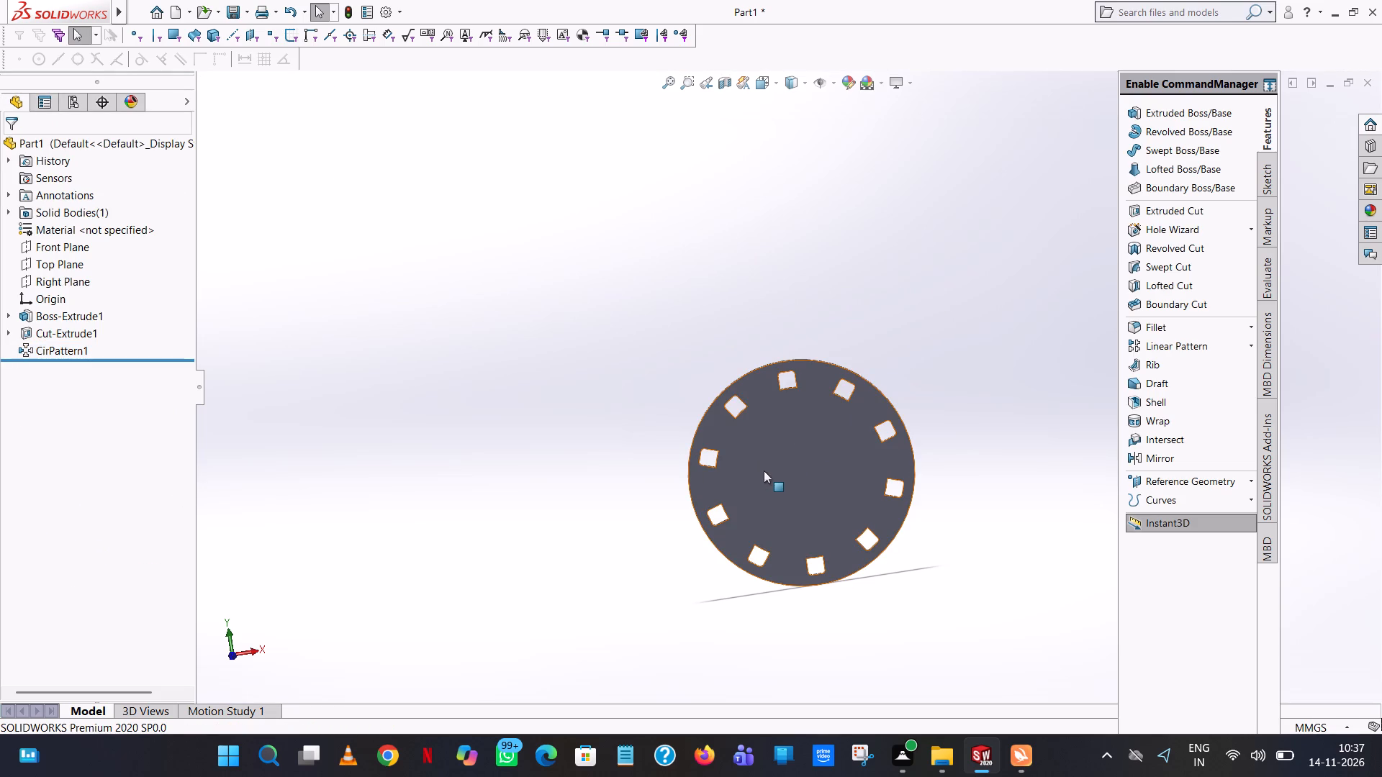
Start an extruded-cut sketch on the disc's flat face and draw an origin-centred circle of about 41.5 mm radius.
scroll(818, 428, down, 10)
scroll(820, 428, up, 10)
middle_drag(816, 427, 651, 476)
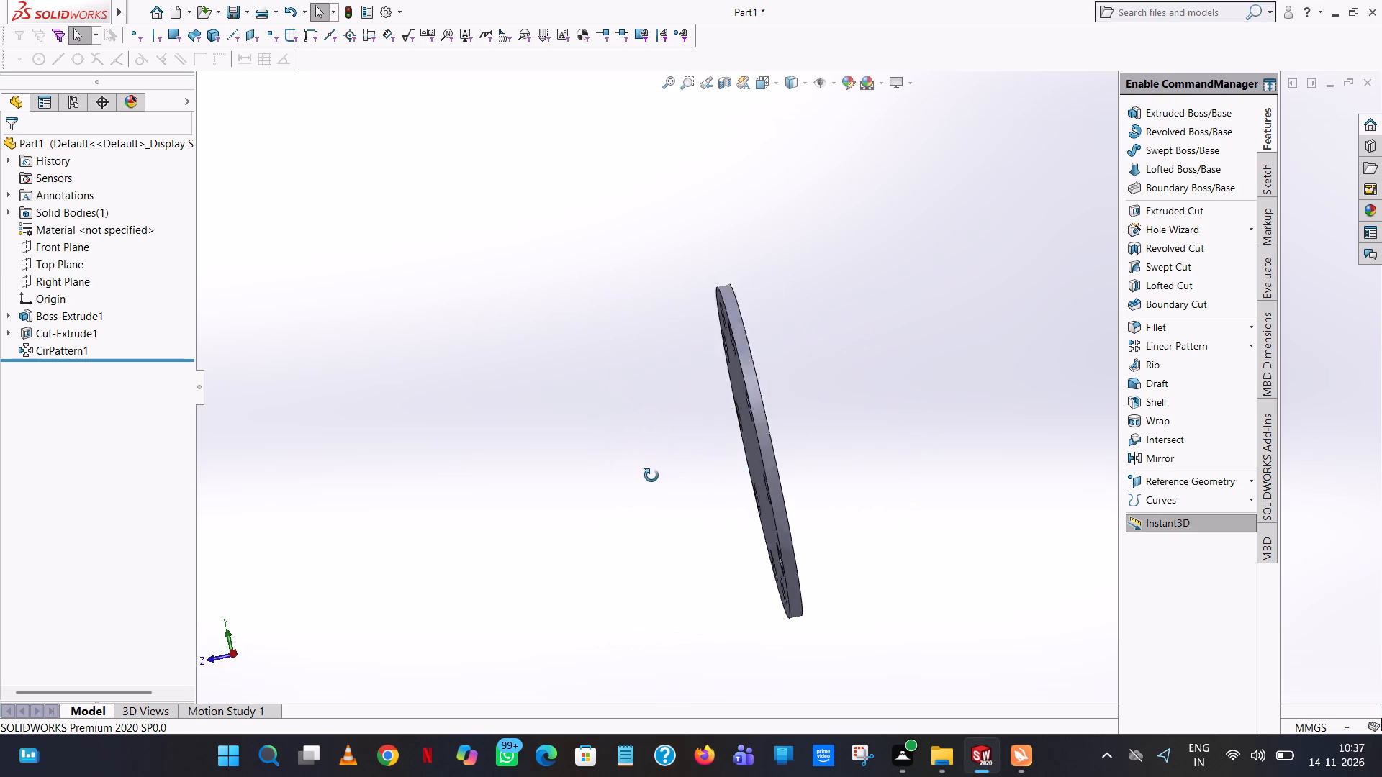
middle_drag(651, 476, 923, 381)
scroll(776, 442, up, 1)
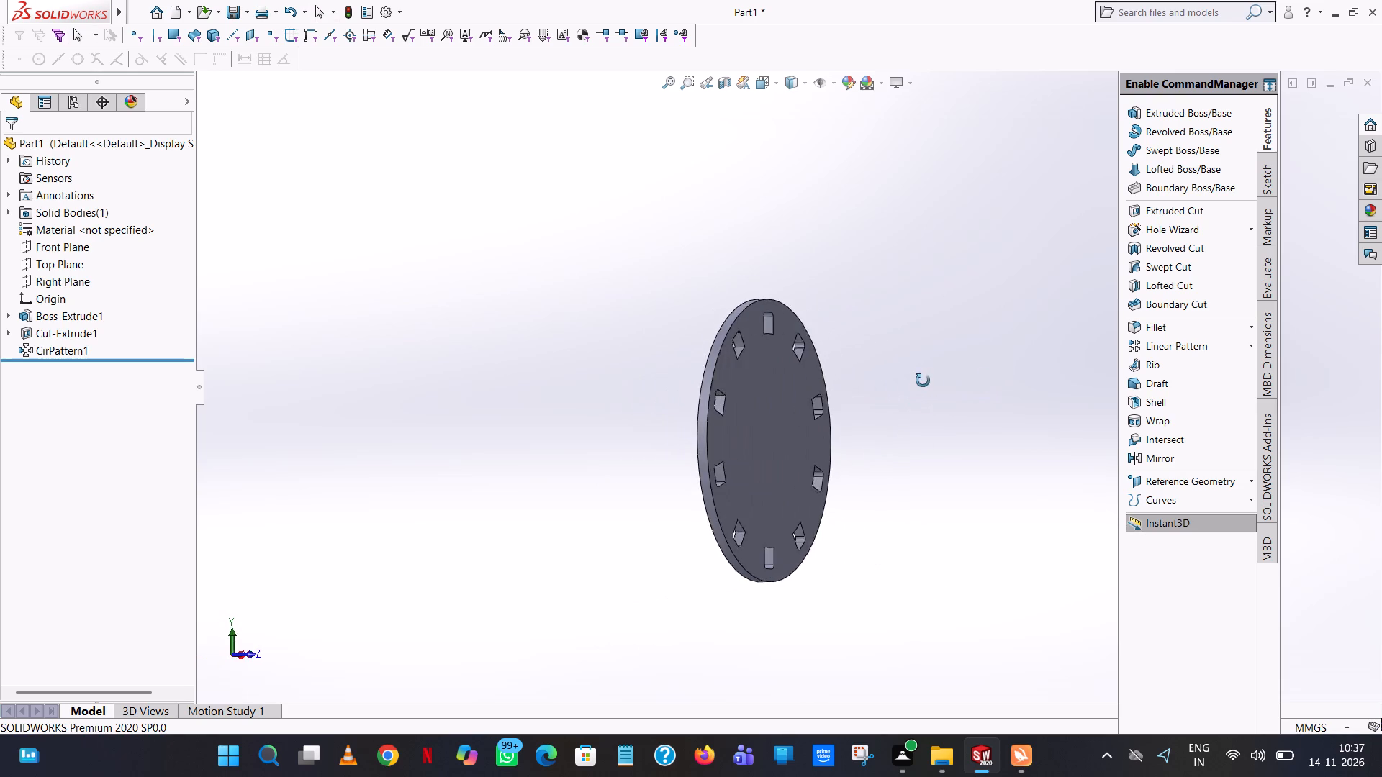
middle_drag(923, 381, 840, 398)
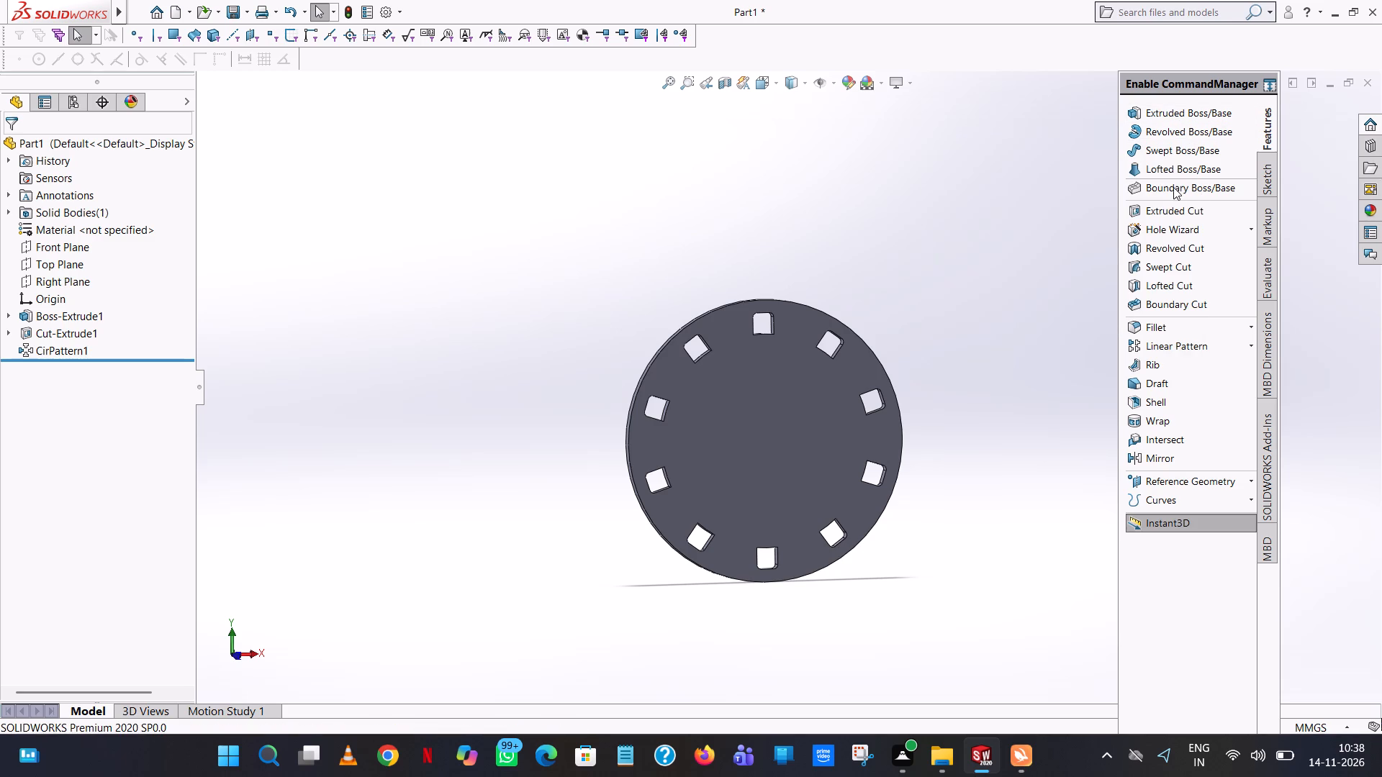
click(1170, 209)
click(779, 430)
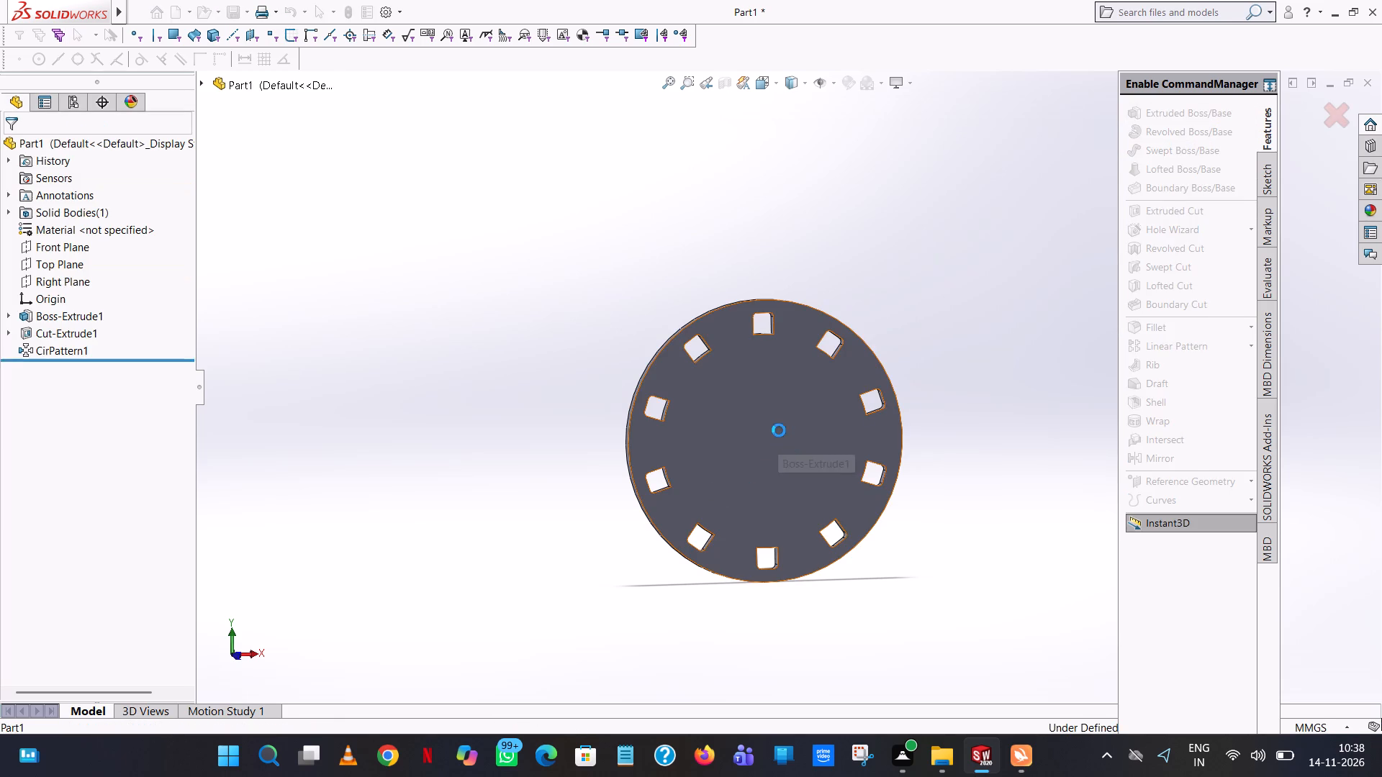
scroll(780, 430, down, 5)
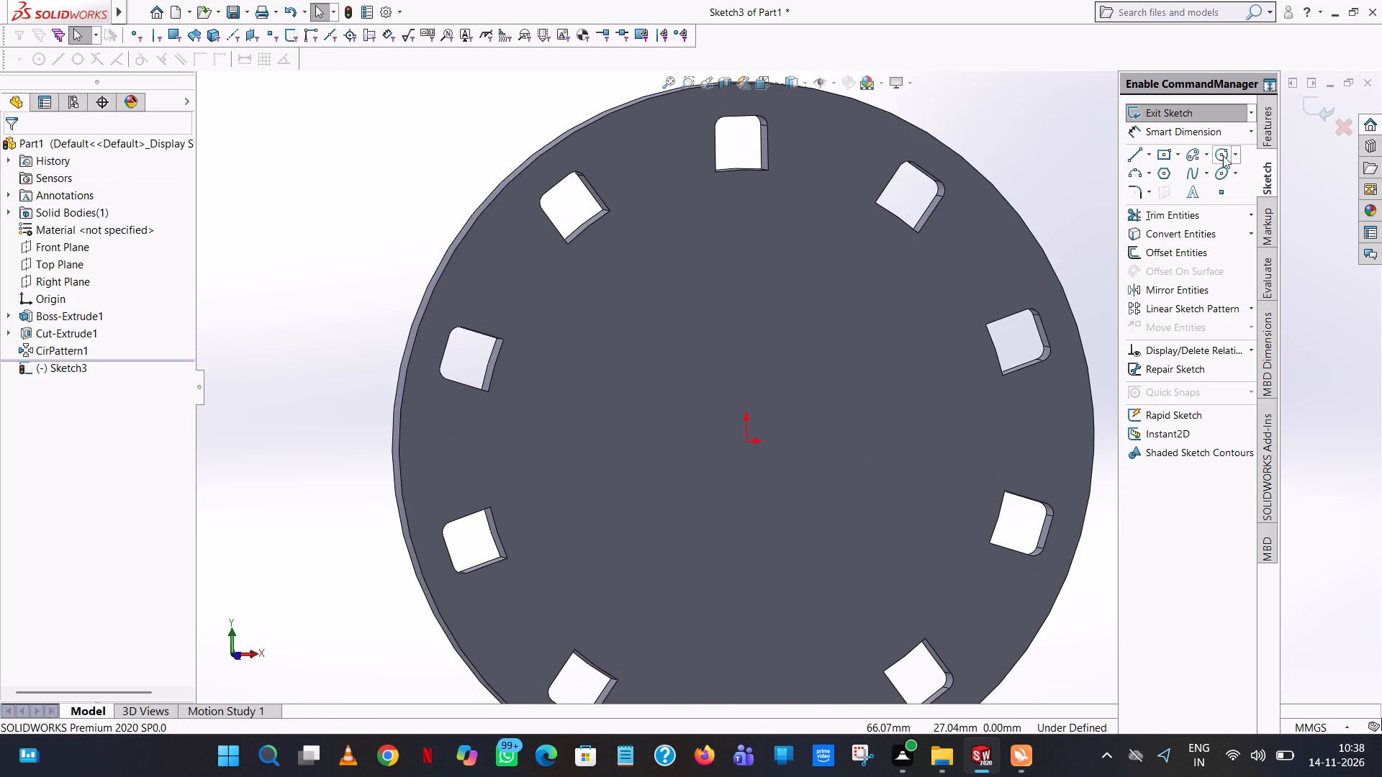
click(1222, 154)
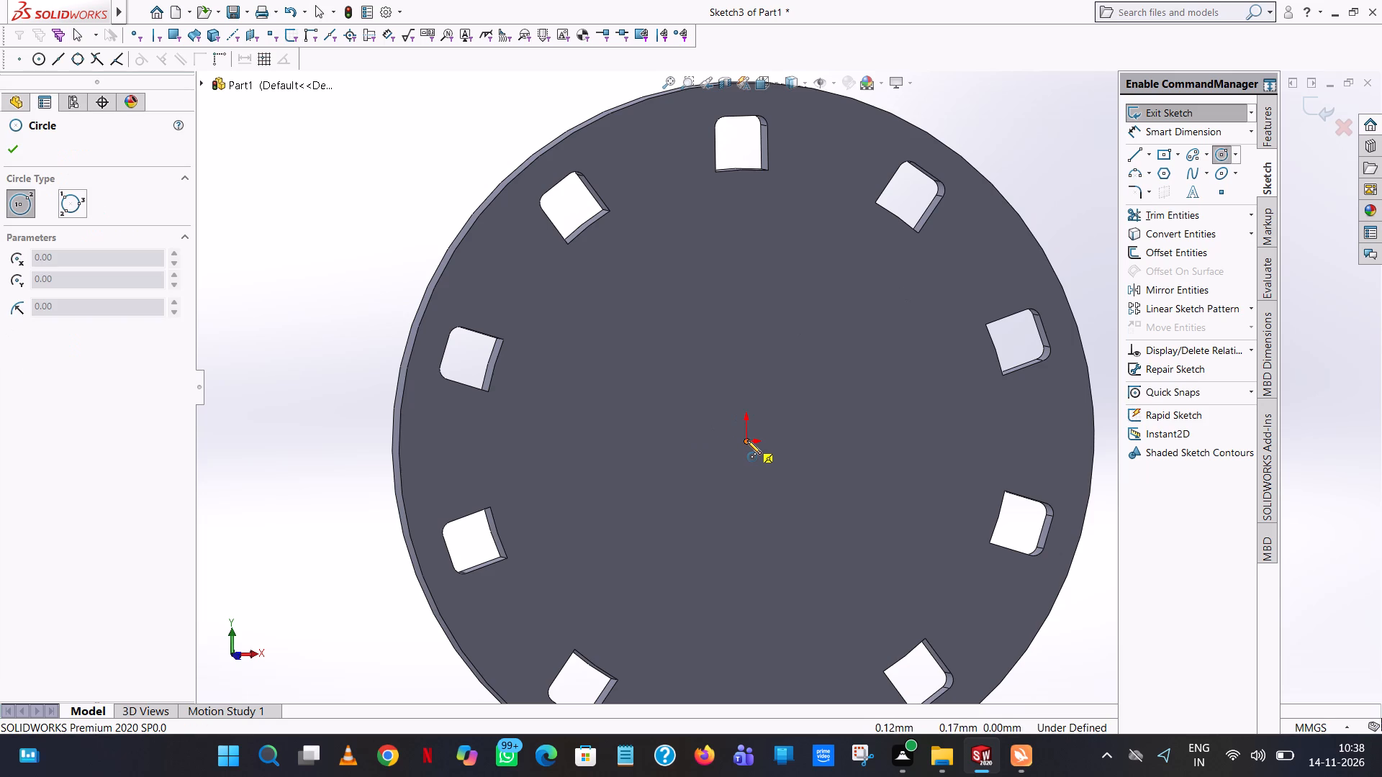
click(747, 440)
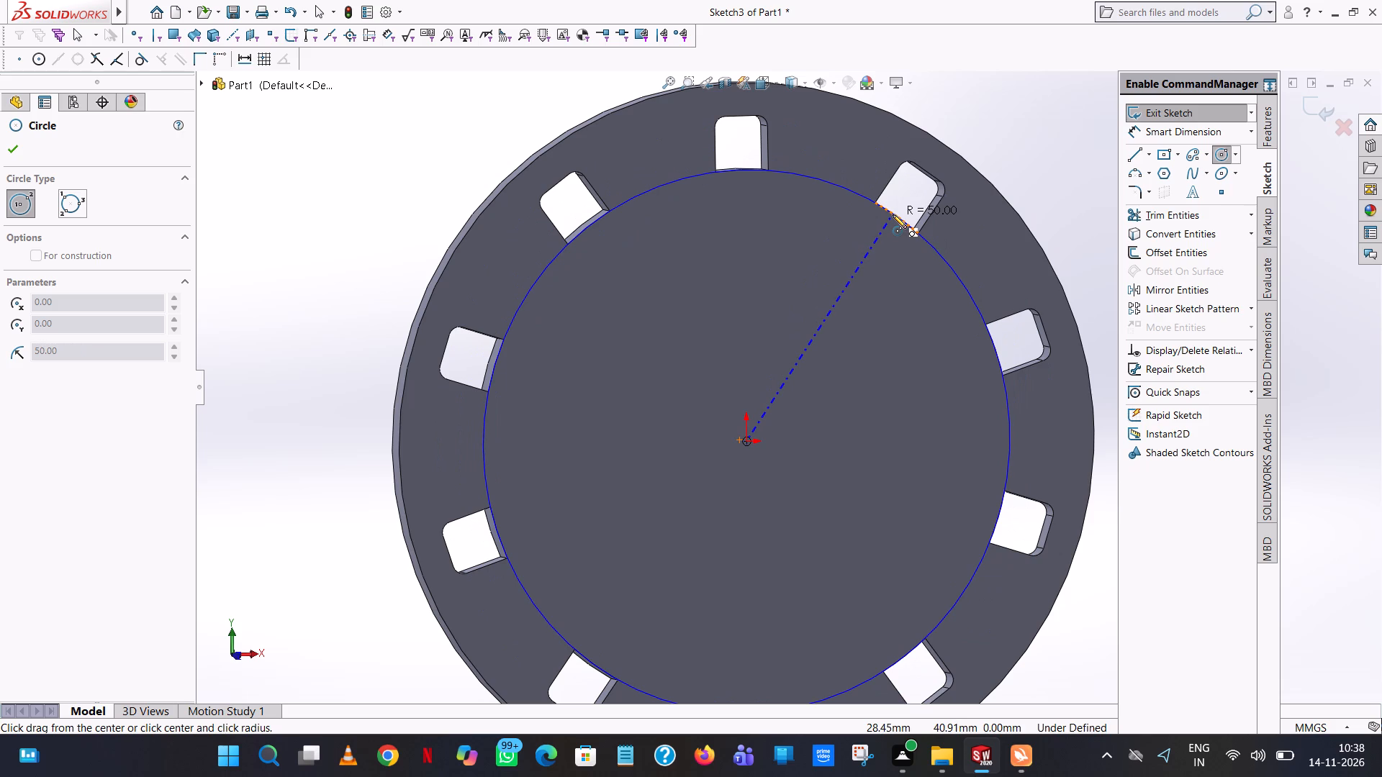
click(867, 251)
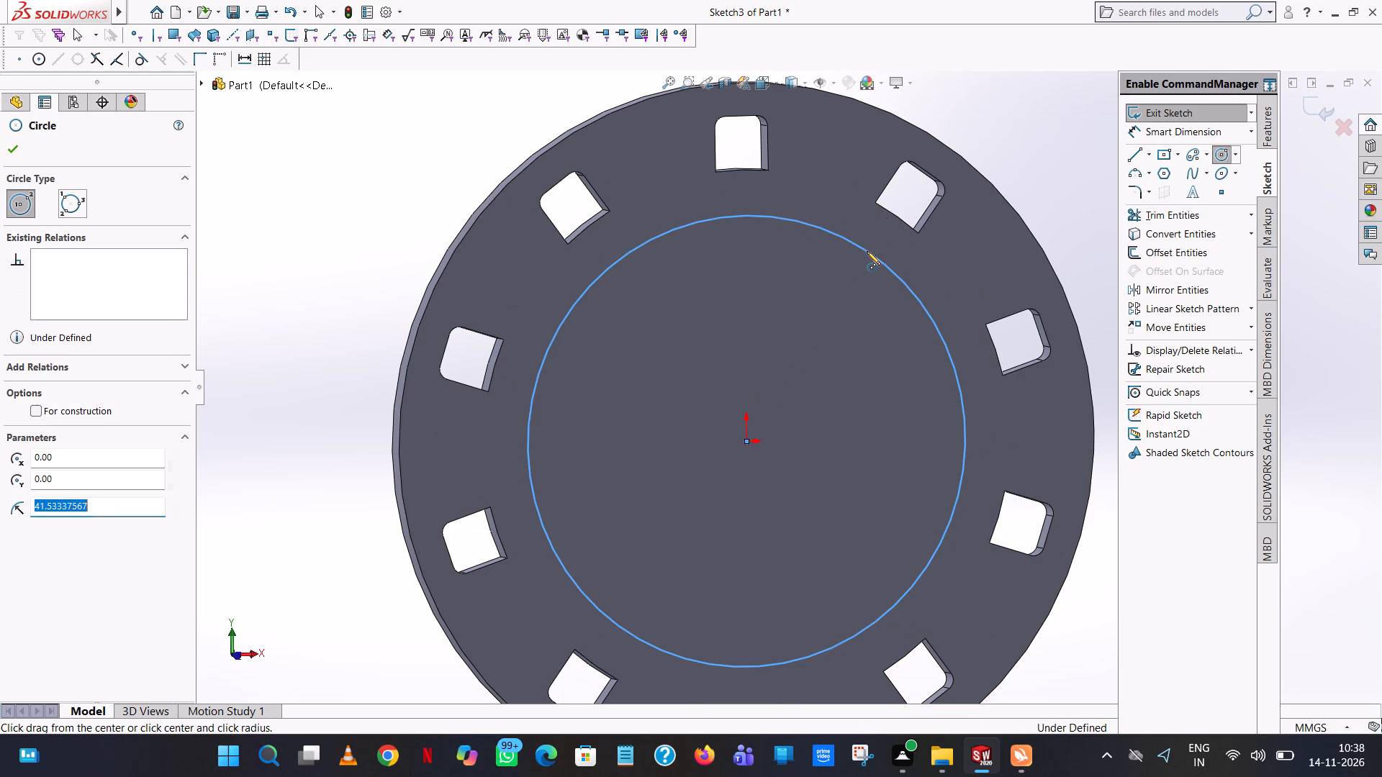
Set the origin-centred circle's radius to 40 mm and finish the circle.
text(40)
key(Return)
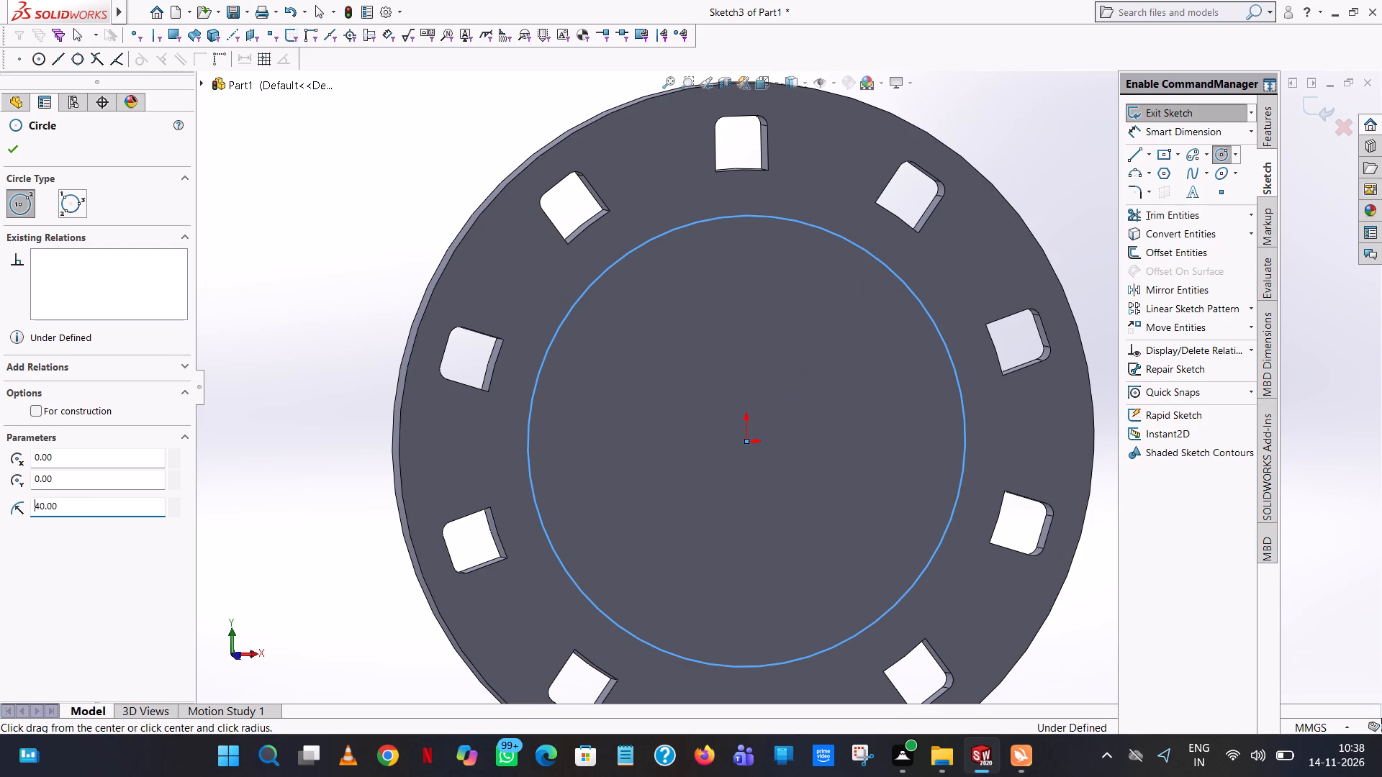
right_click(867, 251)
click(905, 261)
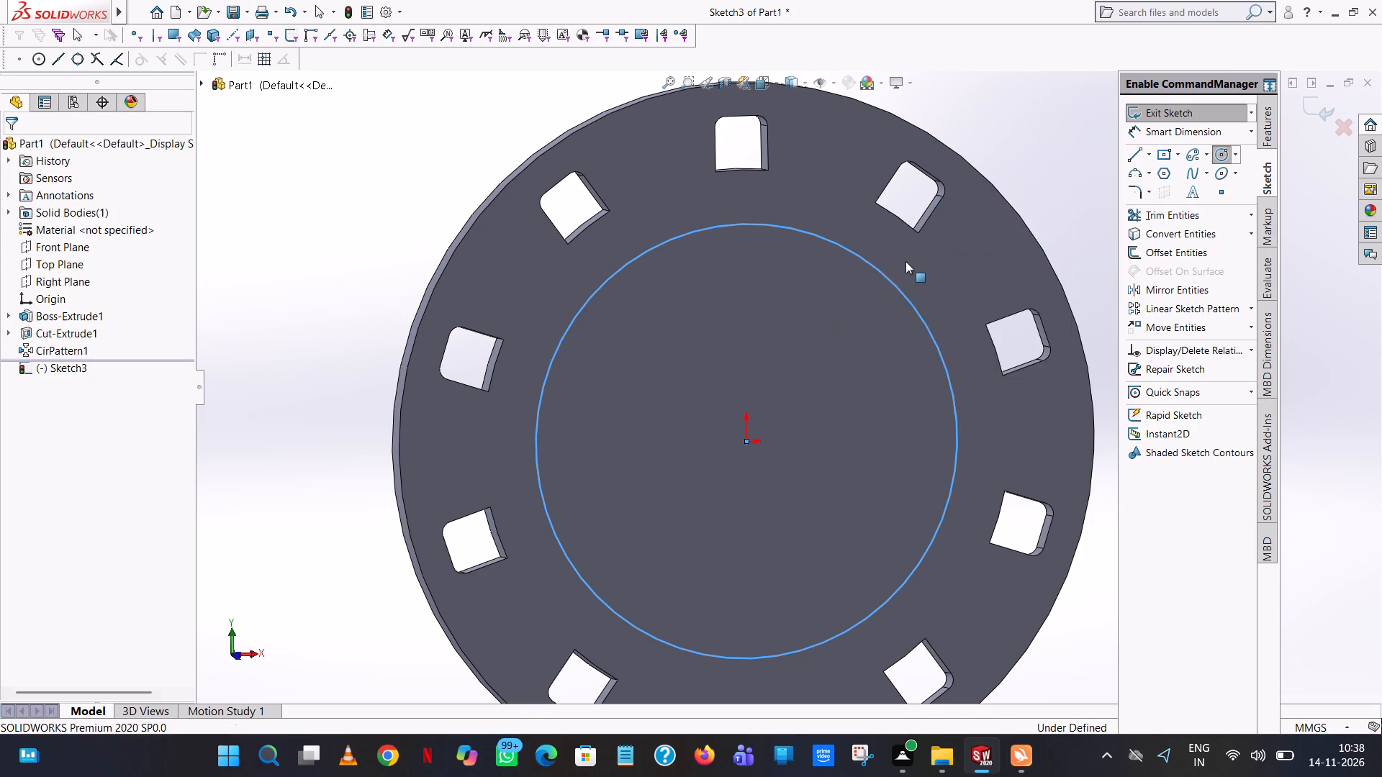
Dimension the central circle with an 80 mm diameter.
click(1183, 135)
click(848, 250)
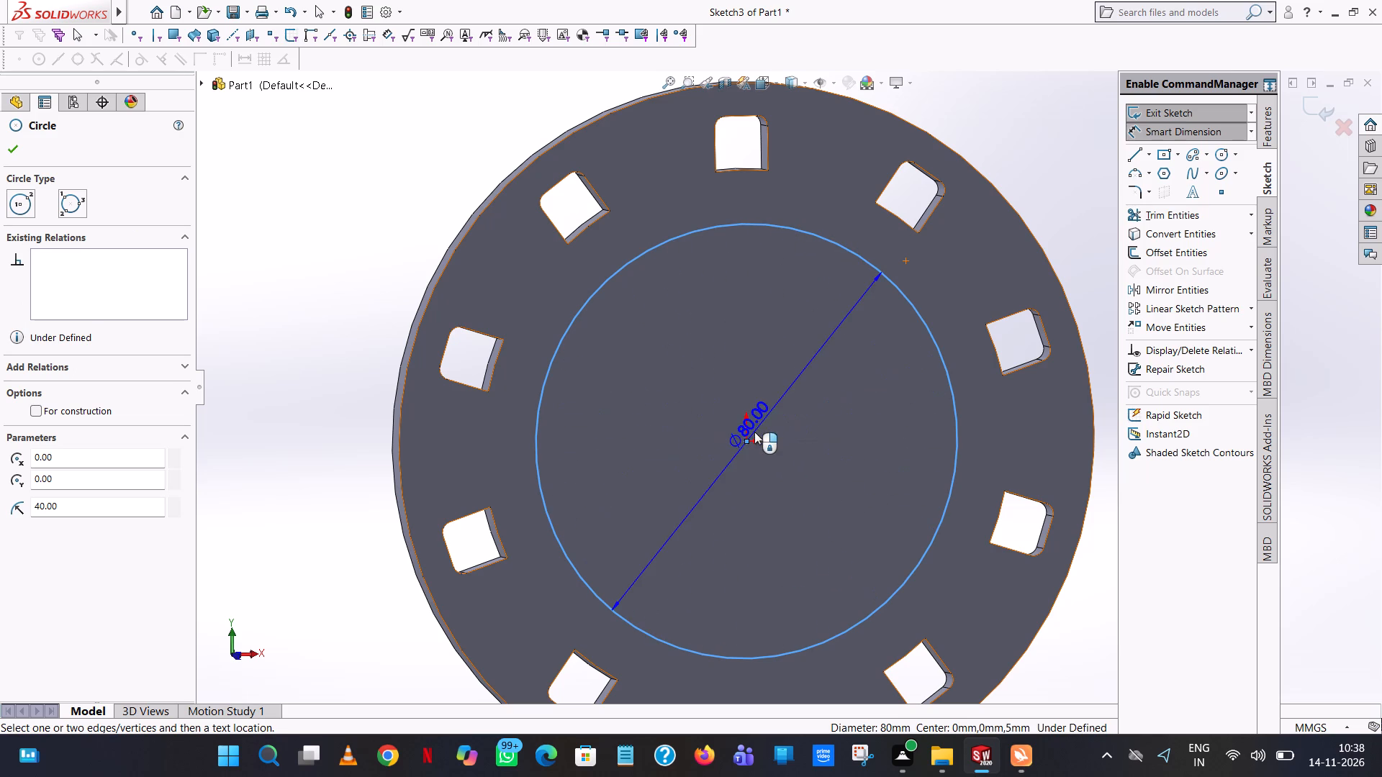
click(810, 369)
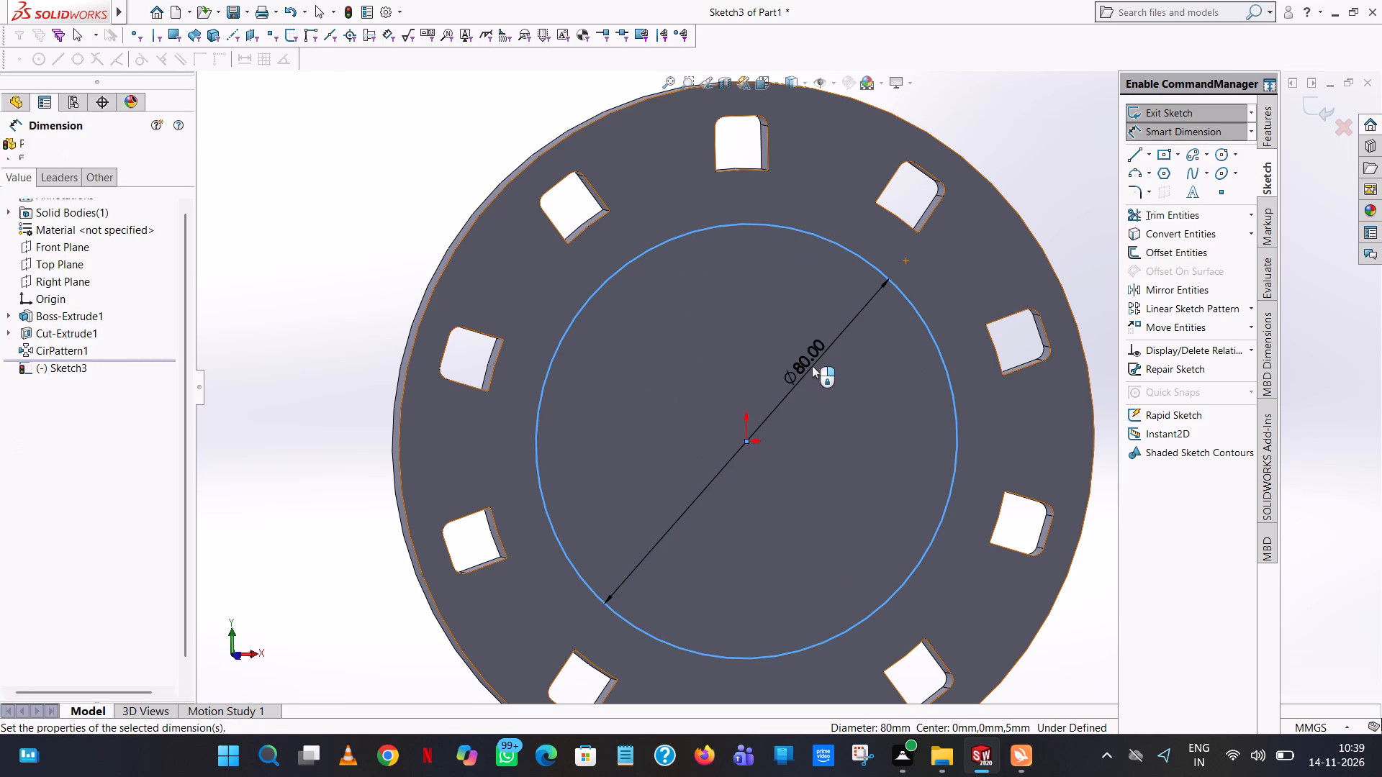
click(744, 349)
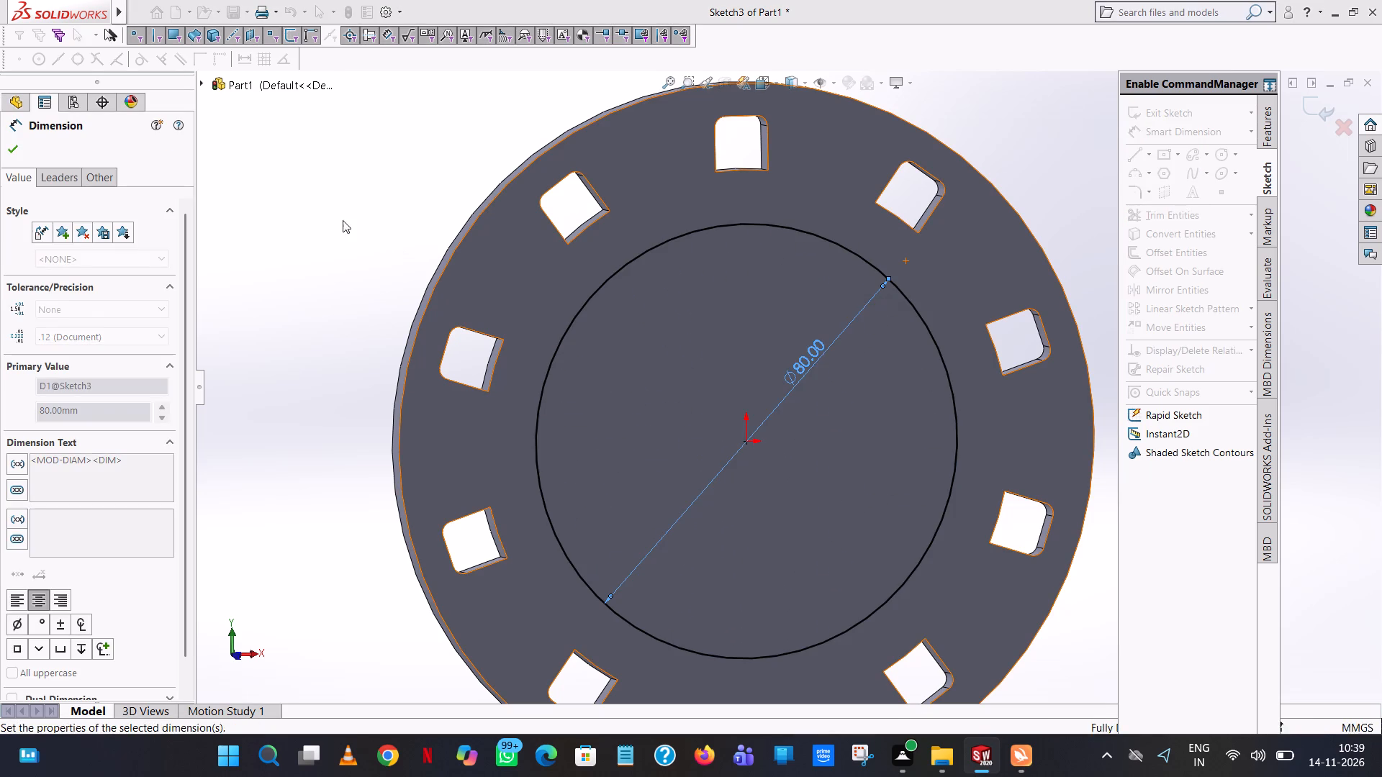
click(315, 214)
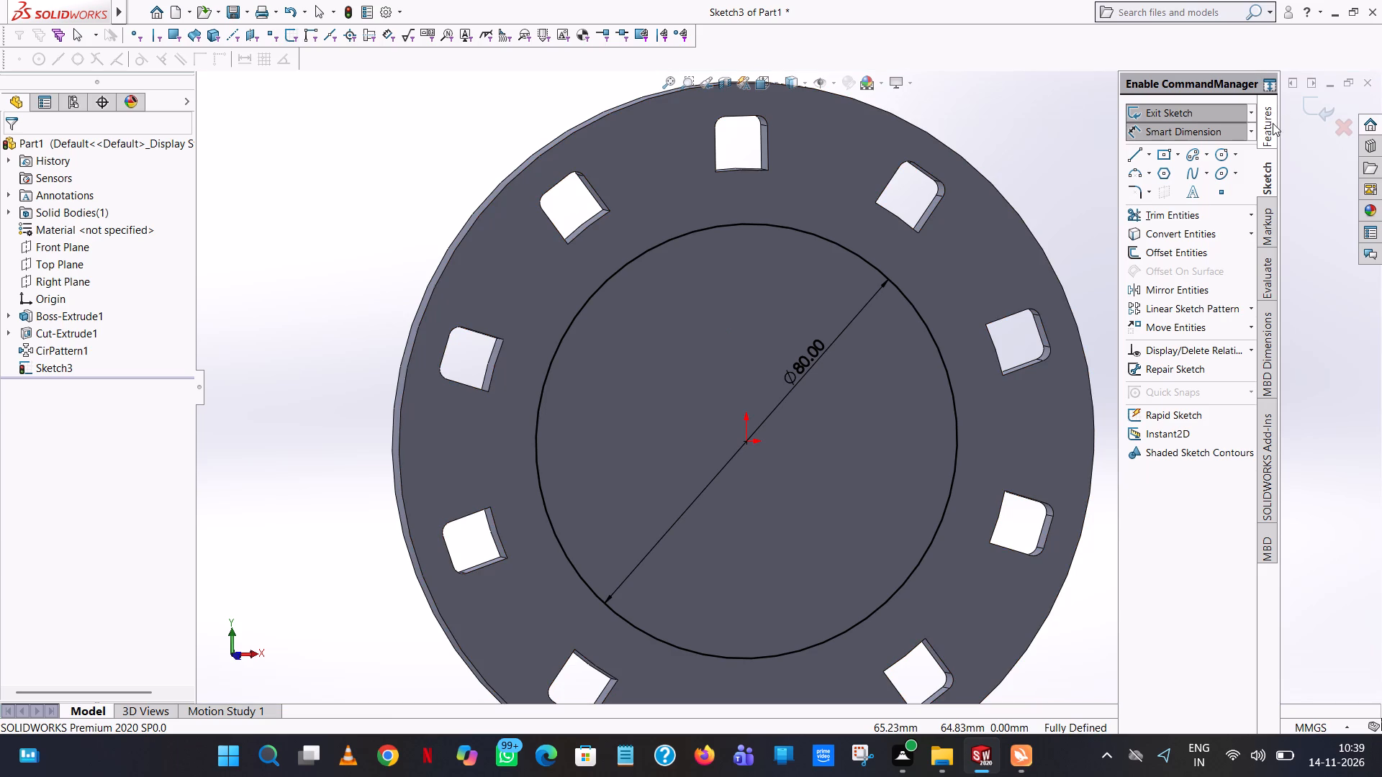
Cut-extrude the 80 mm circle through the disc with a 25 mm blind depth.
click(1273, 123)
click(1179, 213)
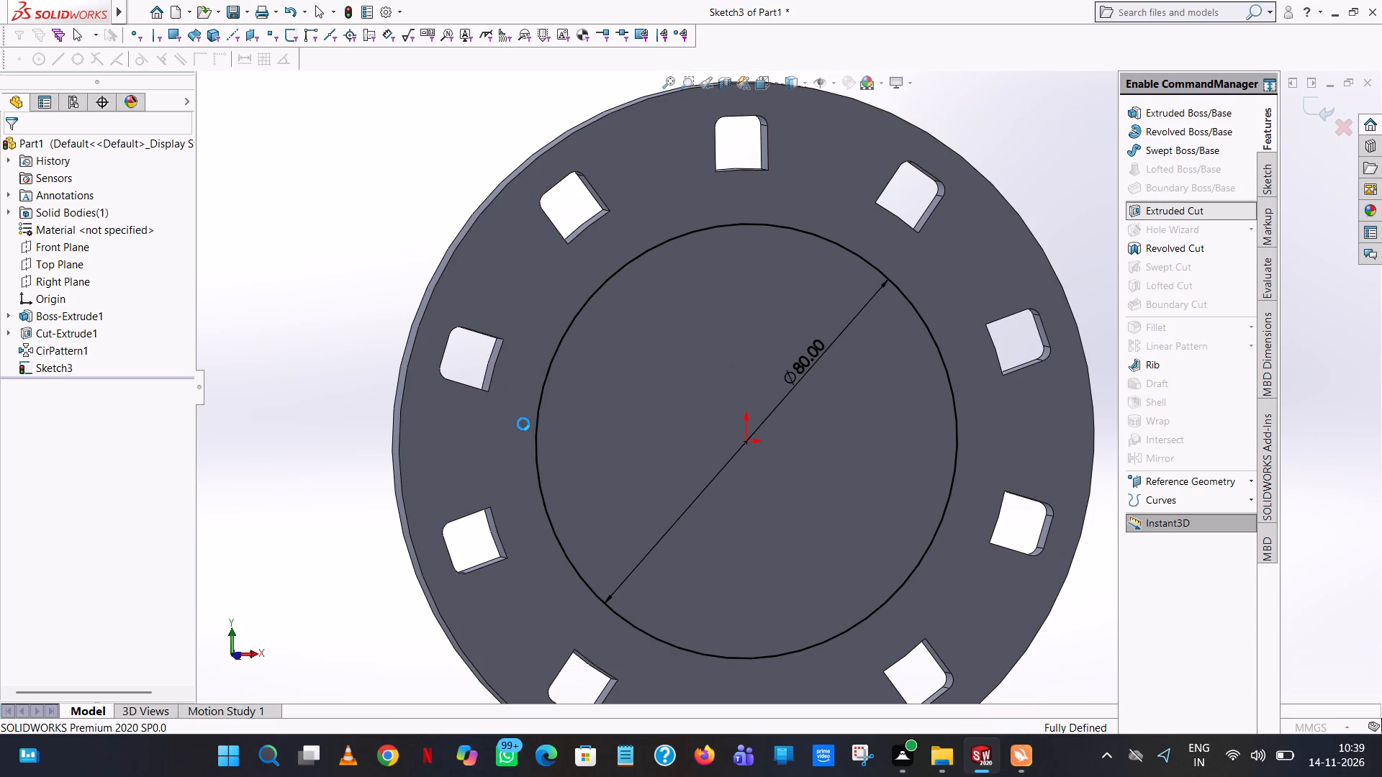
scroll(398, 397, up, 5)
middle_drag(402, 397, 532, 443)
scroll(454, 417, down, 1)
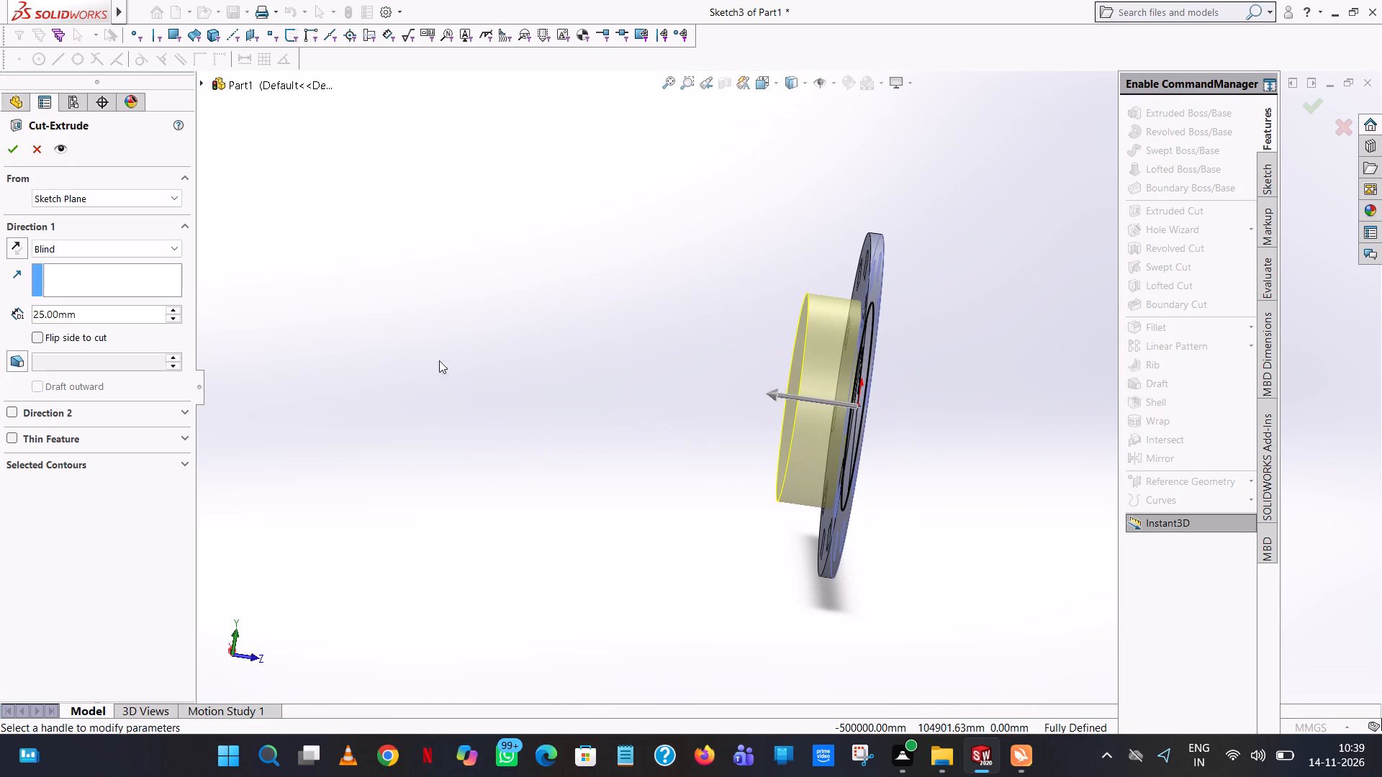
click(11, 146)
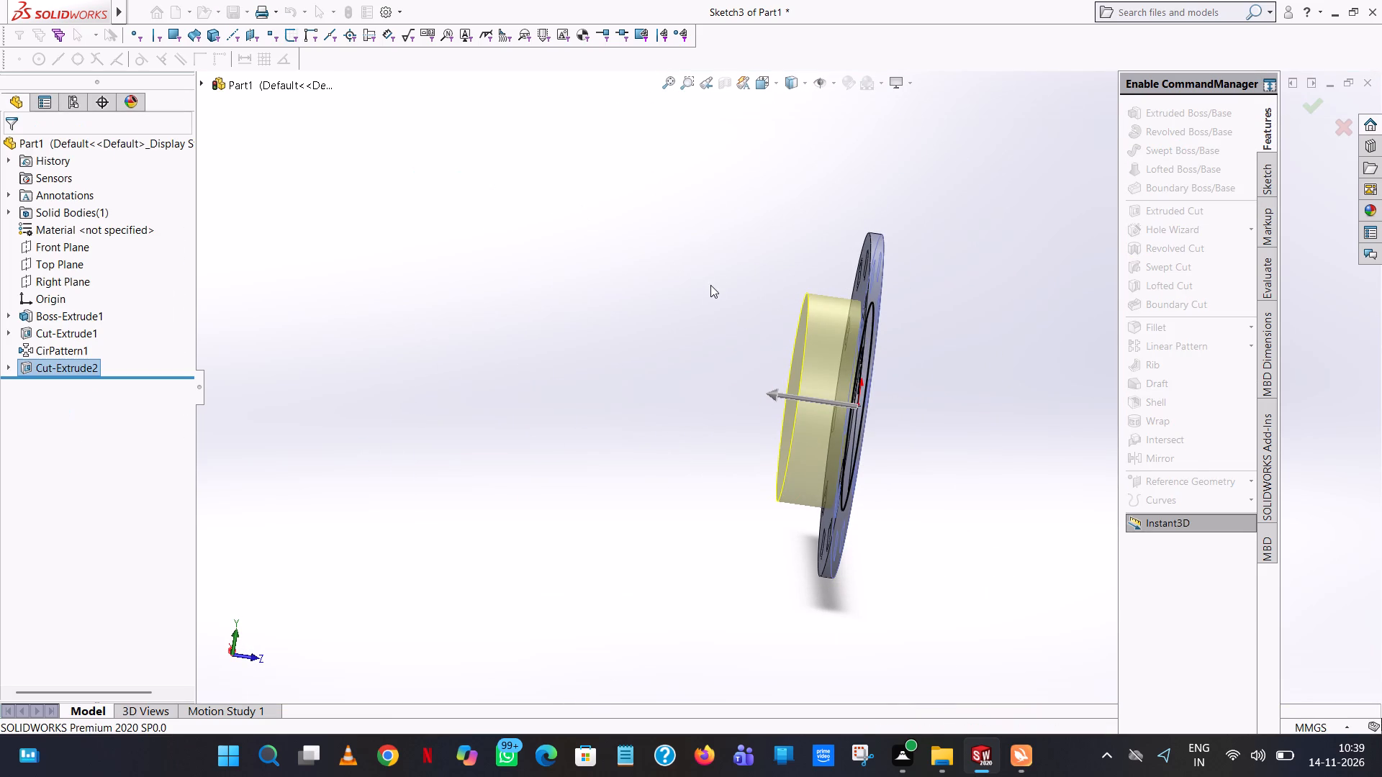
click(724, 350)
Apply a light grey standard colour to the whole part.
scroll(721, 355, up, 1)
middle_drag(724, 355, 957, 426)
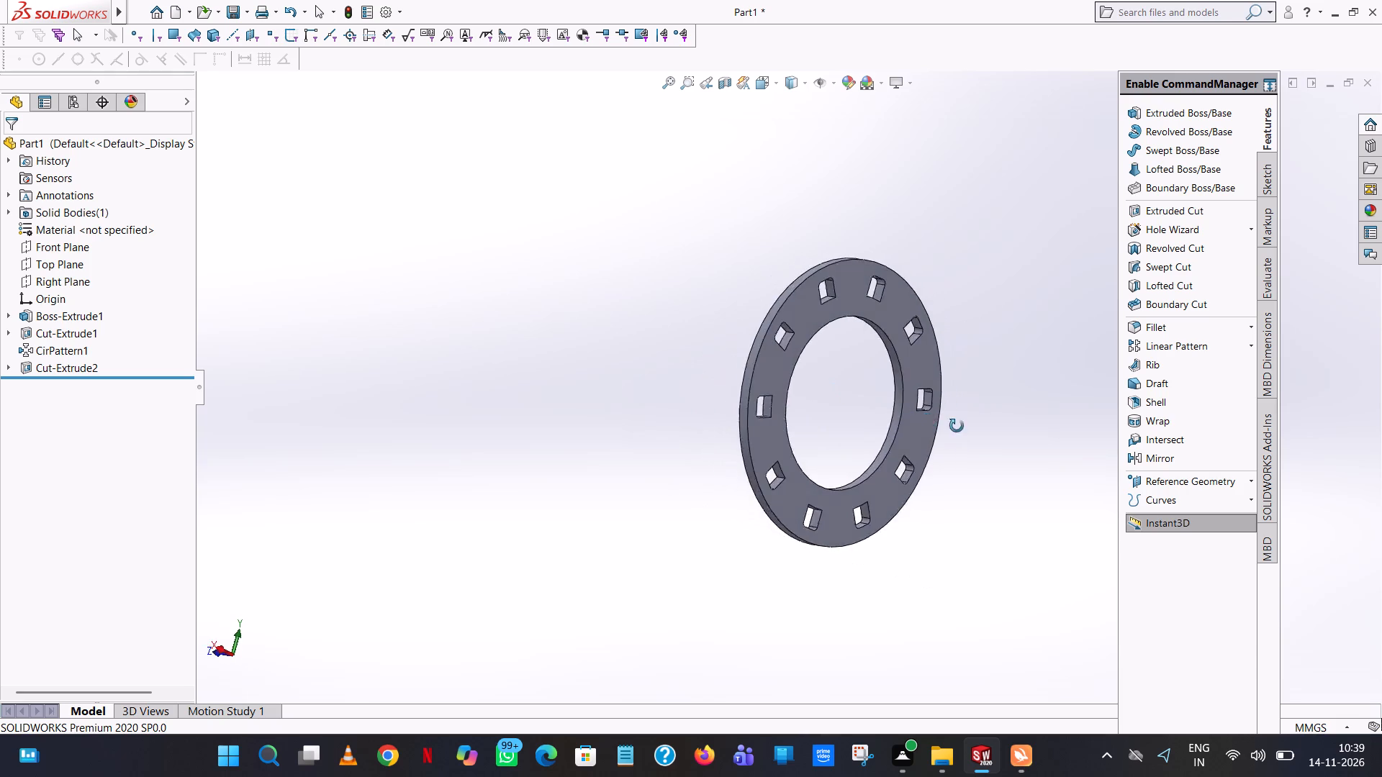
middle_drag(957, 426, 1155, 478)
scroll(1155, 478, up, 1)
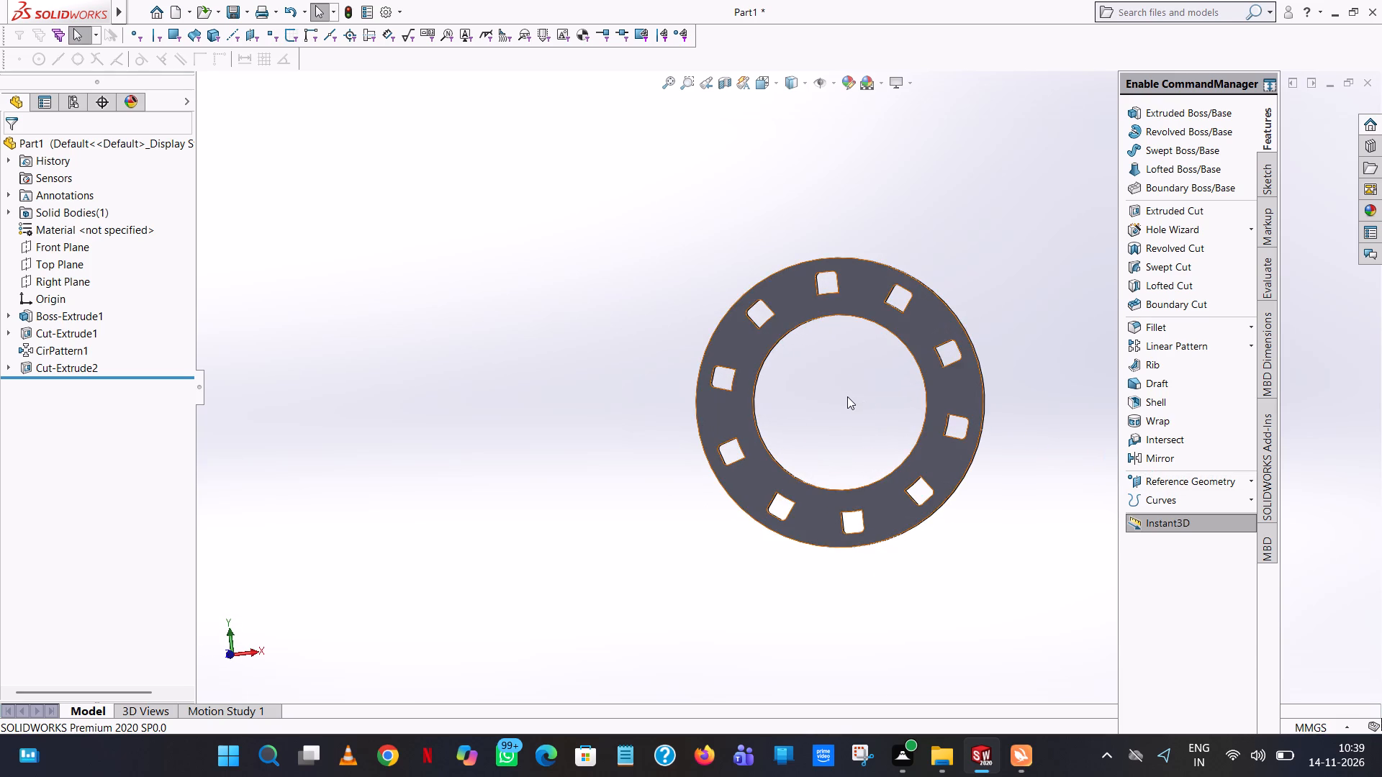
scroll(847, 396, down, 5)
right_click(862, 150)
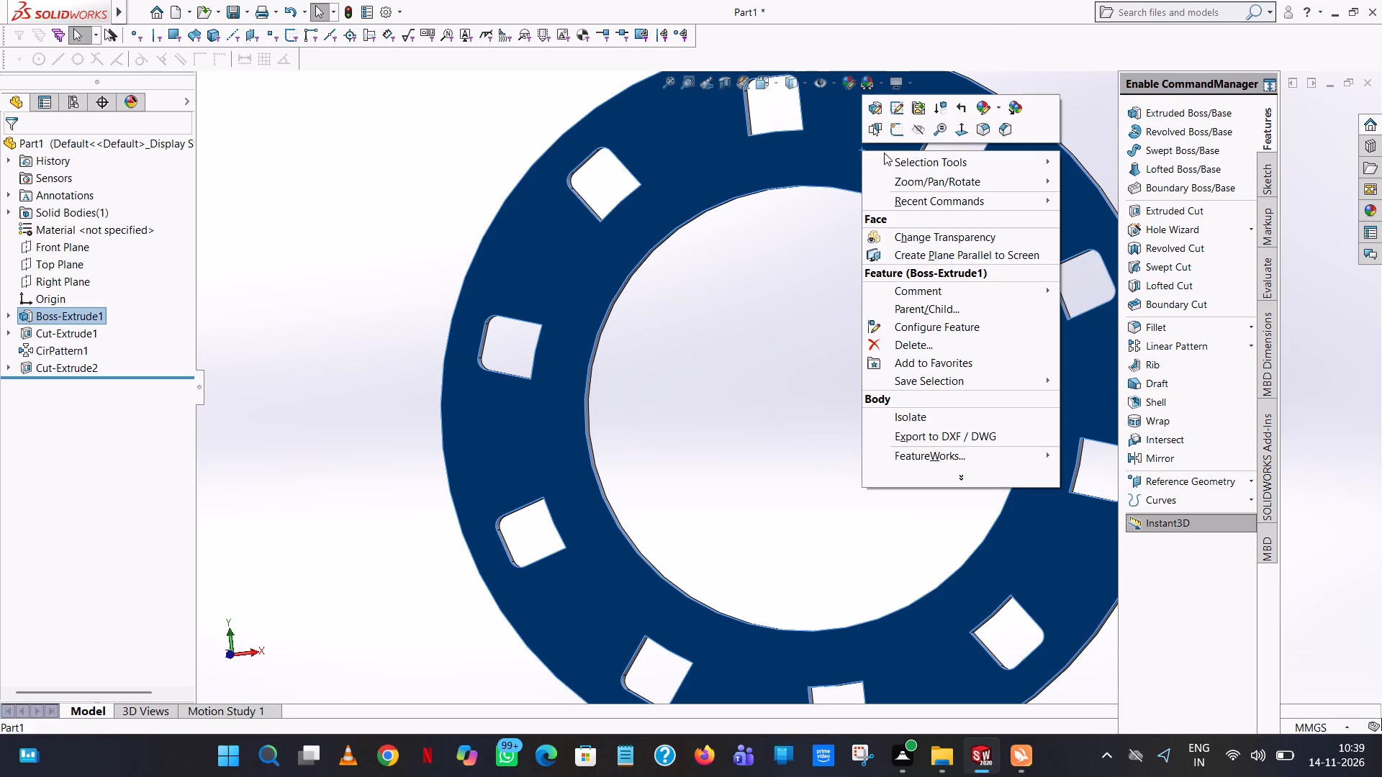
click(980, 105)
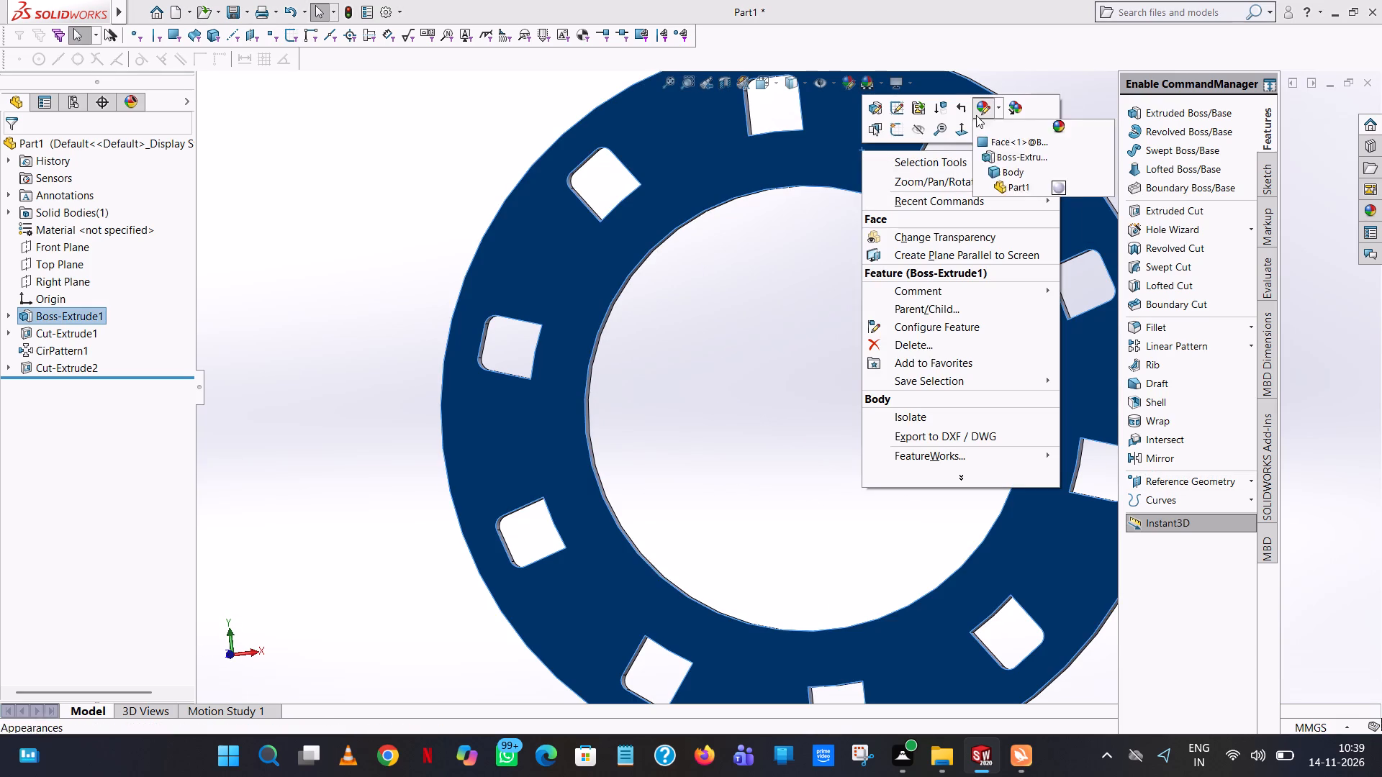
click(985, 110)
click(1008, 183)
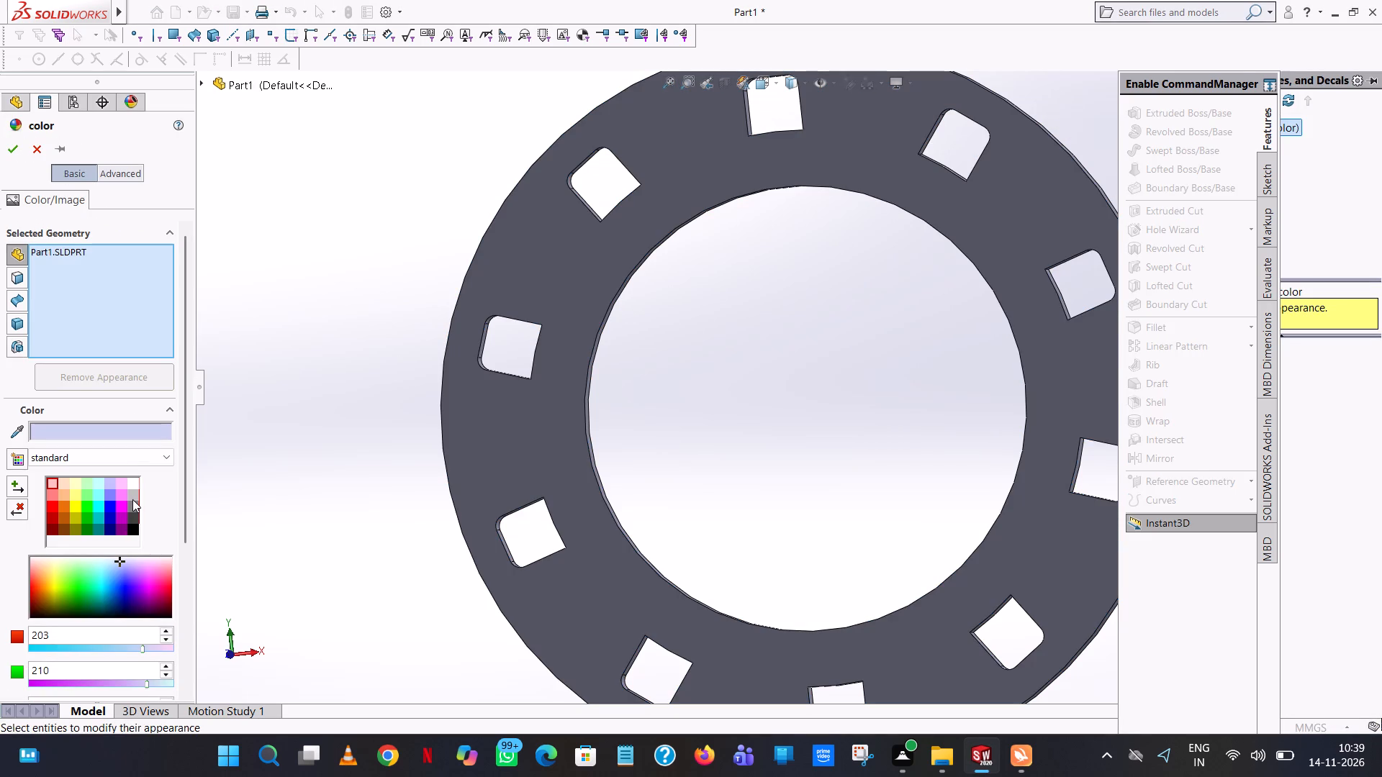
click(133, 499)
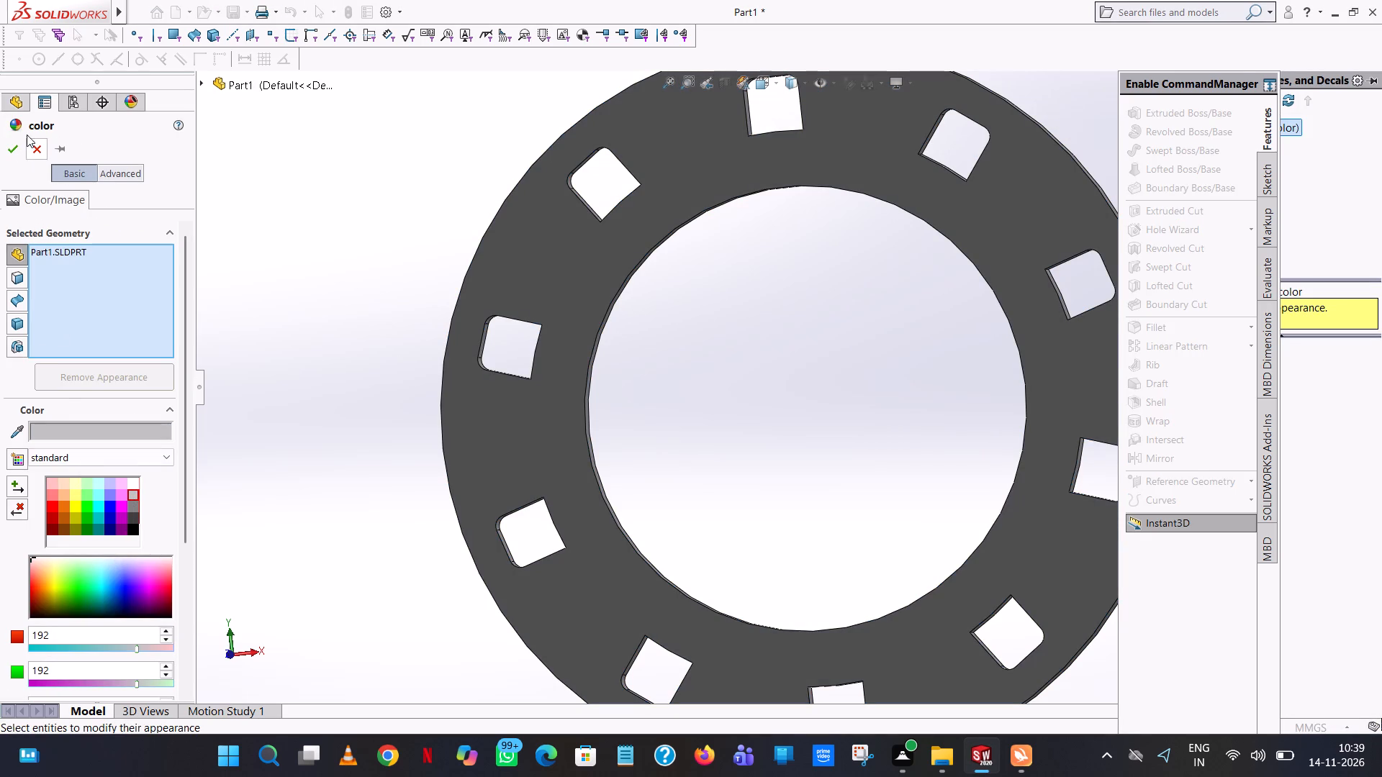
click(9, 146)
Start a face-level appearance on one window's outer straight wall and choose white as its colour.
scroll(521, 369, down, 3)
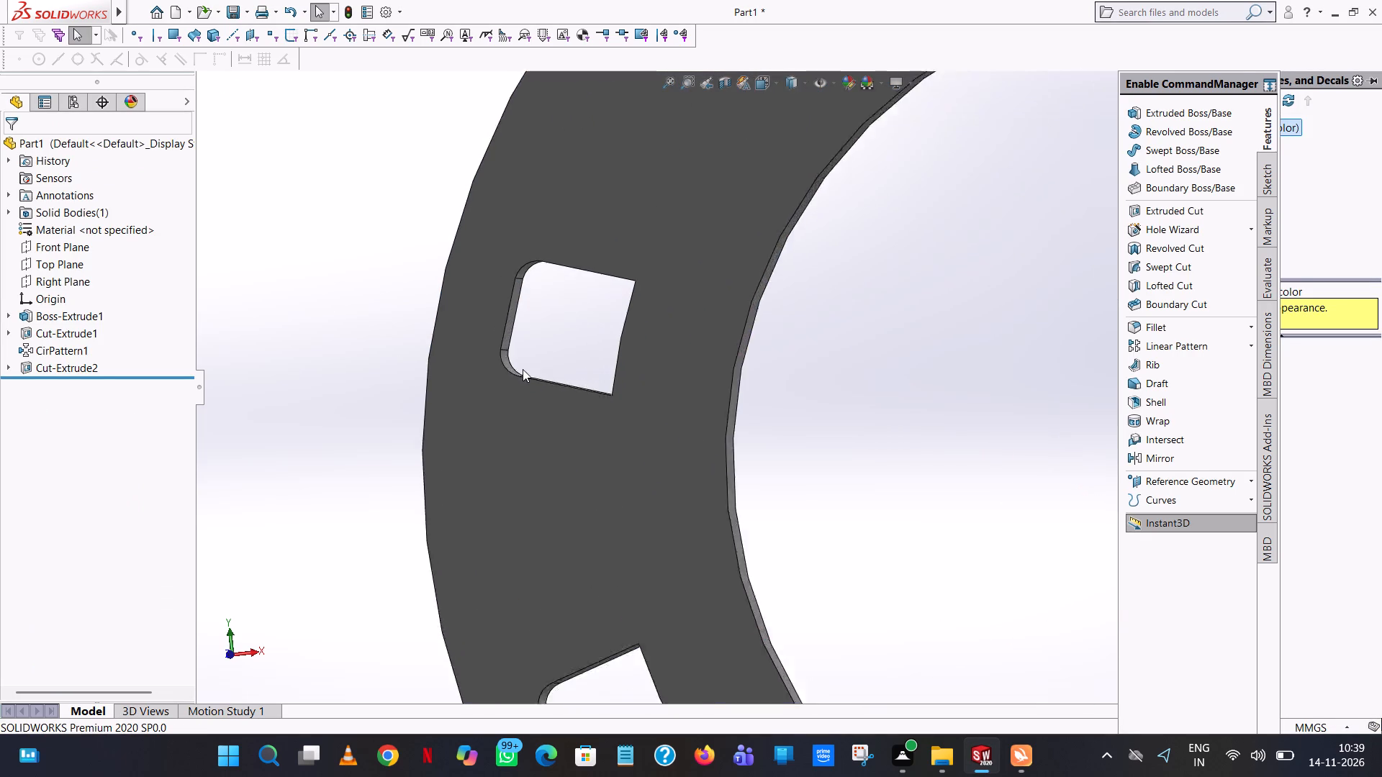
scroll(523, 369, down, 7)
click(613, 227)
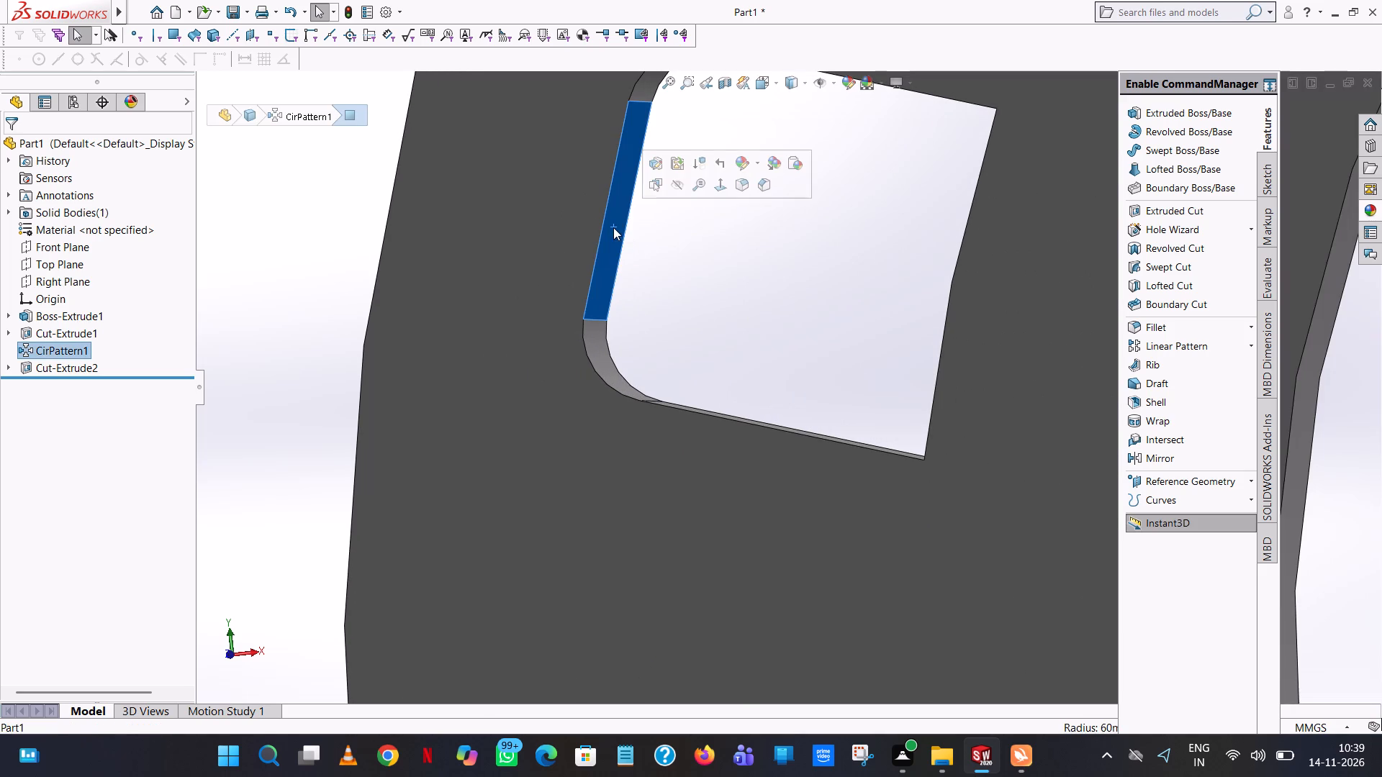
click(740, 171)
click(748, 199)
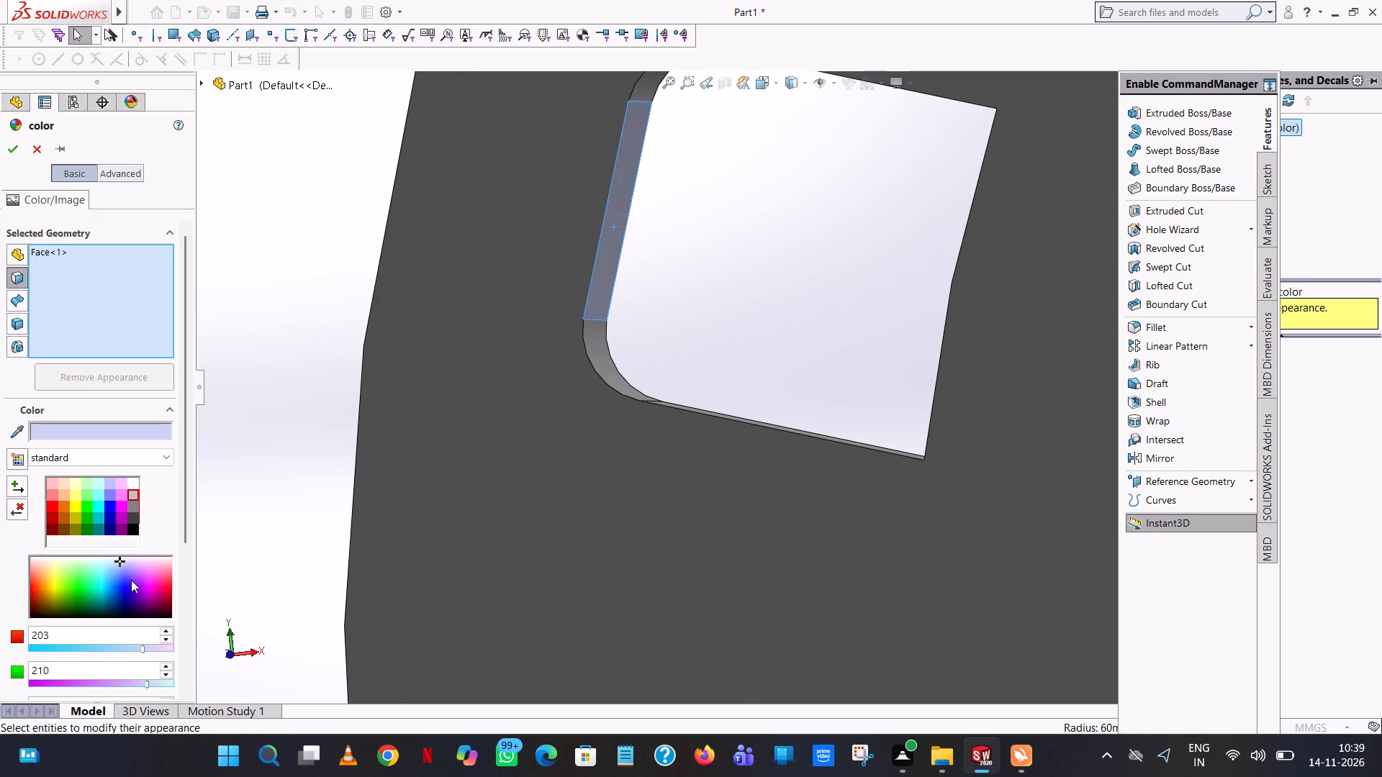
click(133, 483)
Add the same window's other five inner wall faces to the white appearance.
middle_drag(856, 280, 845, 327)
scroll(839, 329, up, 1)
click(663, 350)
click(774, 404)
scroll(782, 388, up, 2)
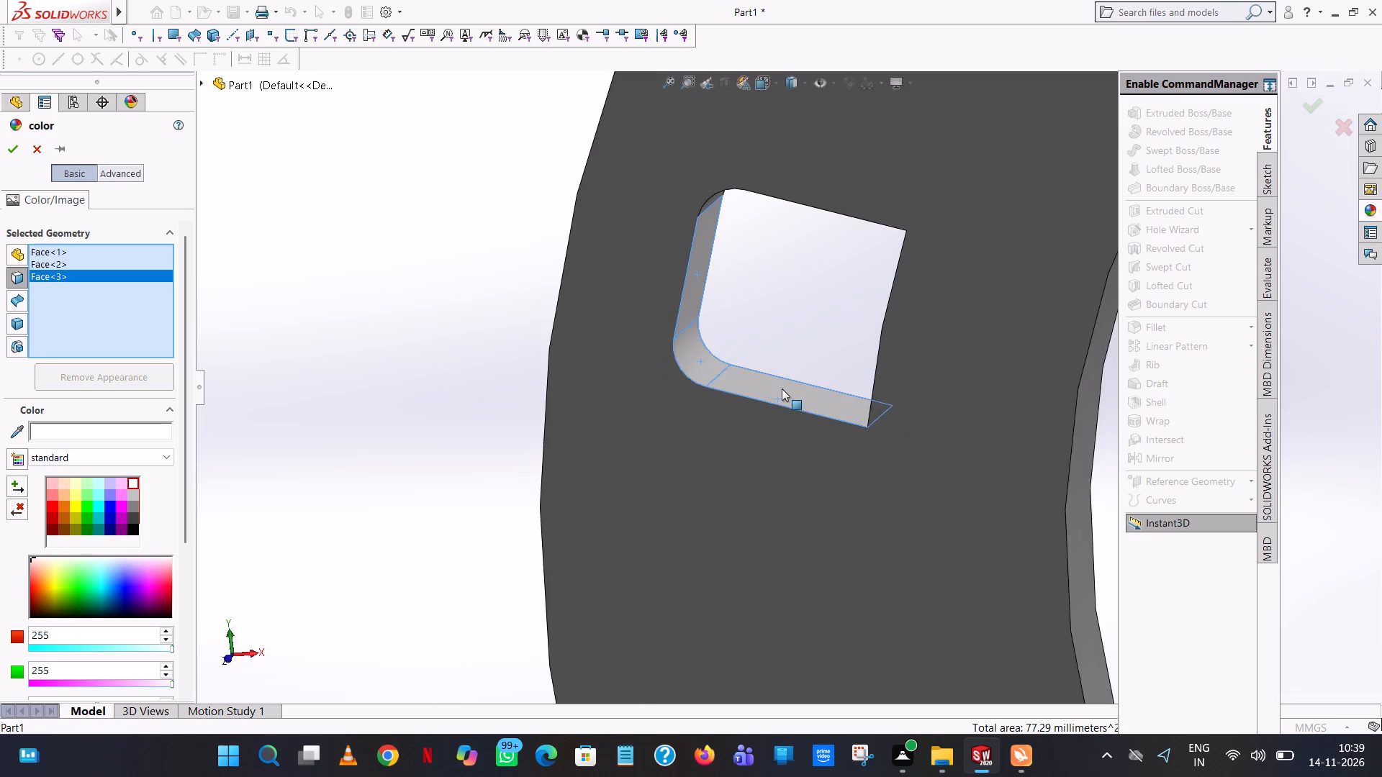
scroll(782, 388, up, 2)
middle_drag(783, 387, 774, 263)
click(746, 247)
click(794, 244)
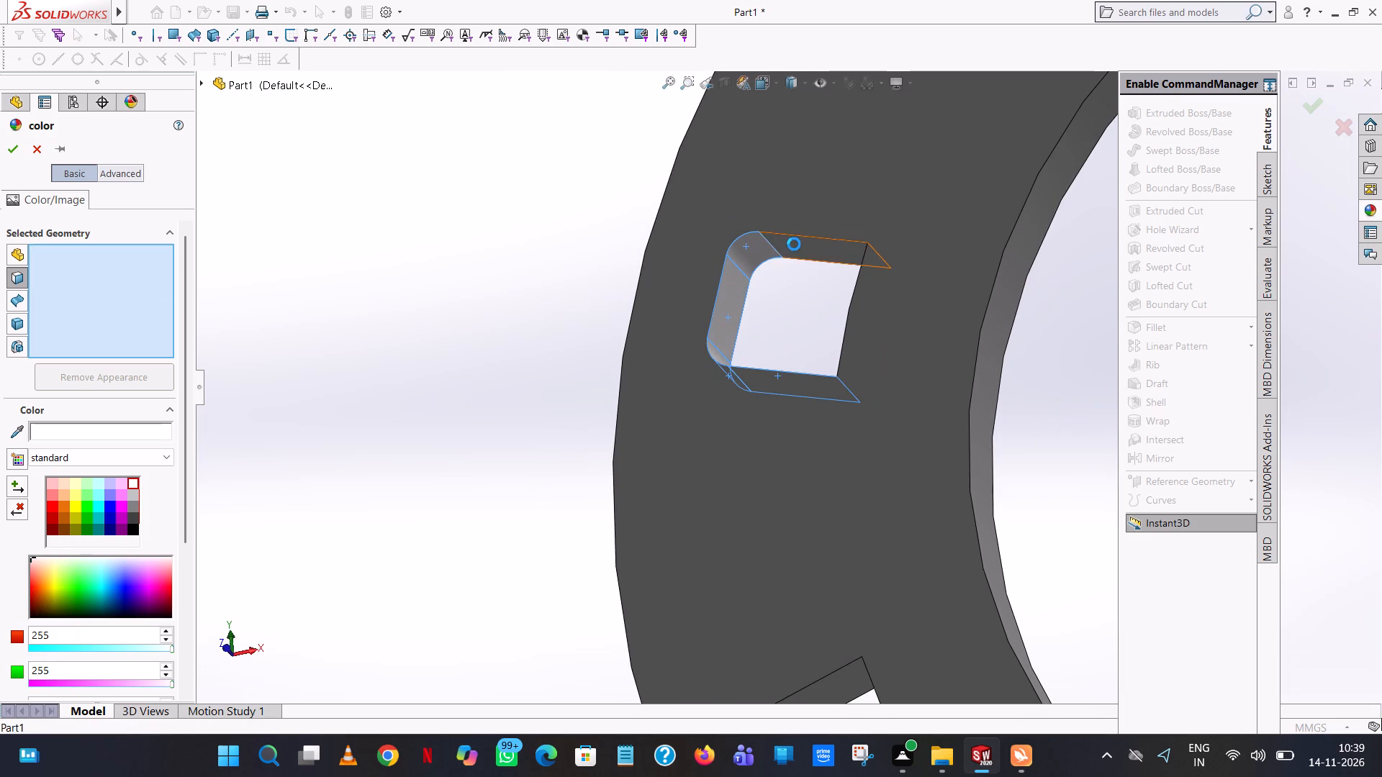
scroll(796, 244, up, 1)
middle_drag(796, 244, 873, 271)
click(843, 298)
Add all six inner wall faces of the next window, counterclockwise around the ring, to the white appearance.
scroll(841, 319, up, 7)
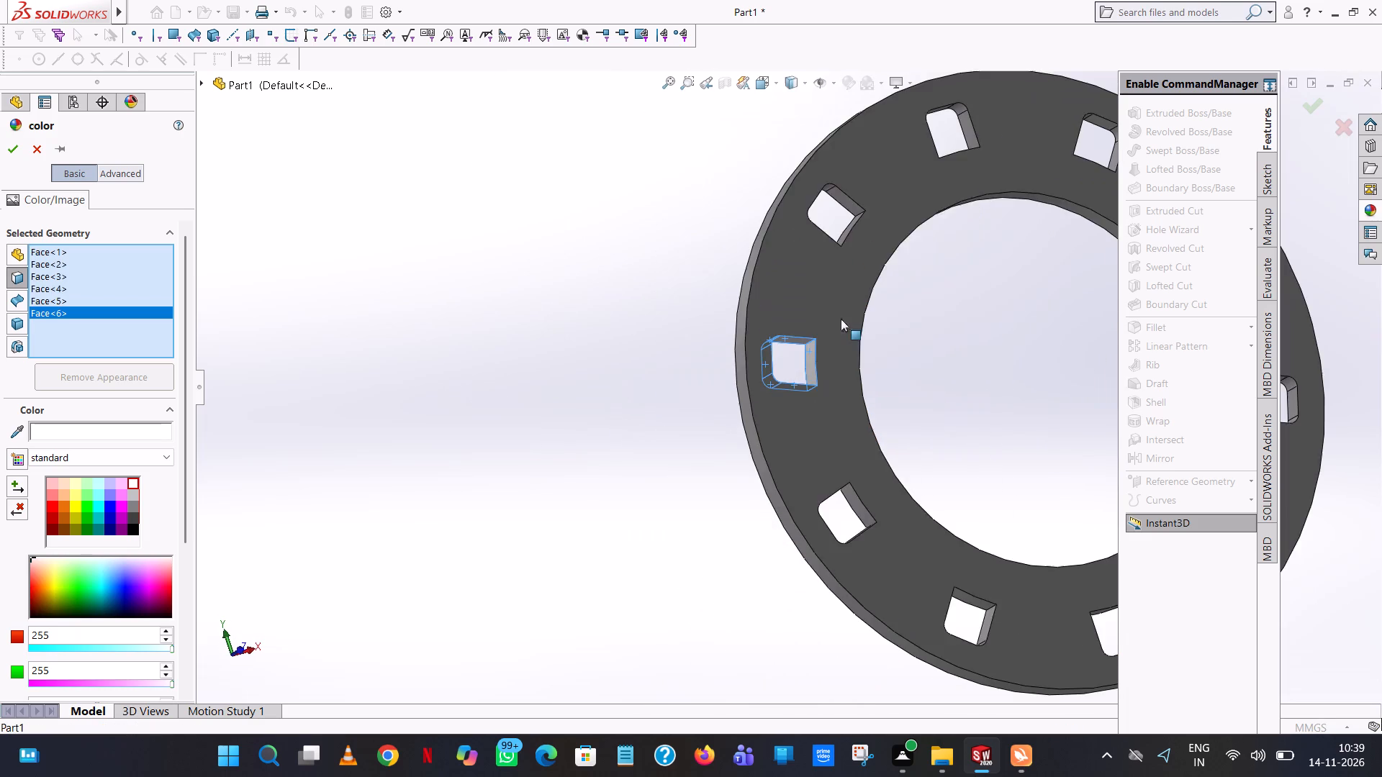
scroll(856, 524, down, 7)
click(815, 400)
middle_drag(808, 402, 808, 406)
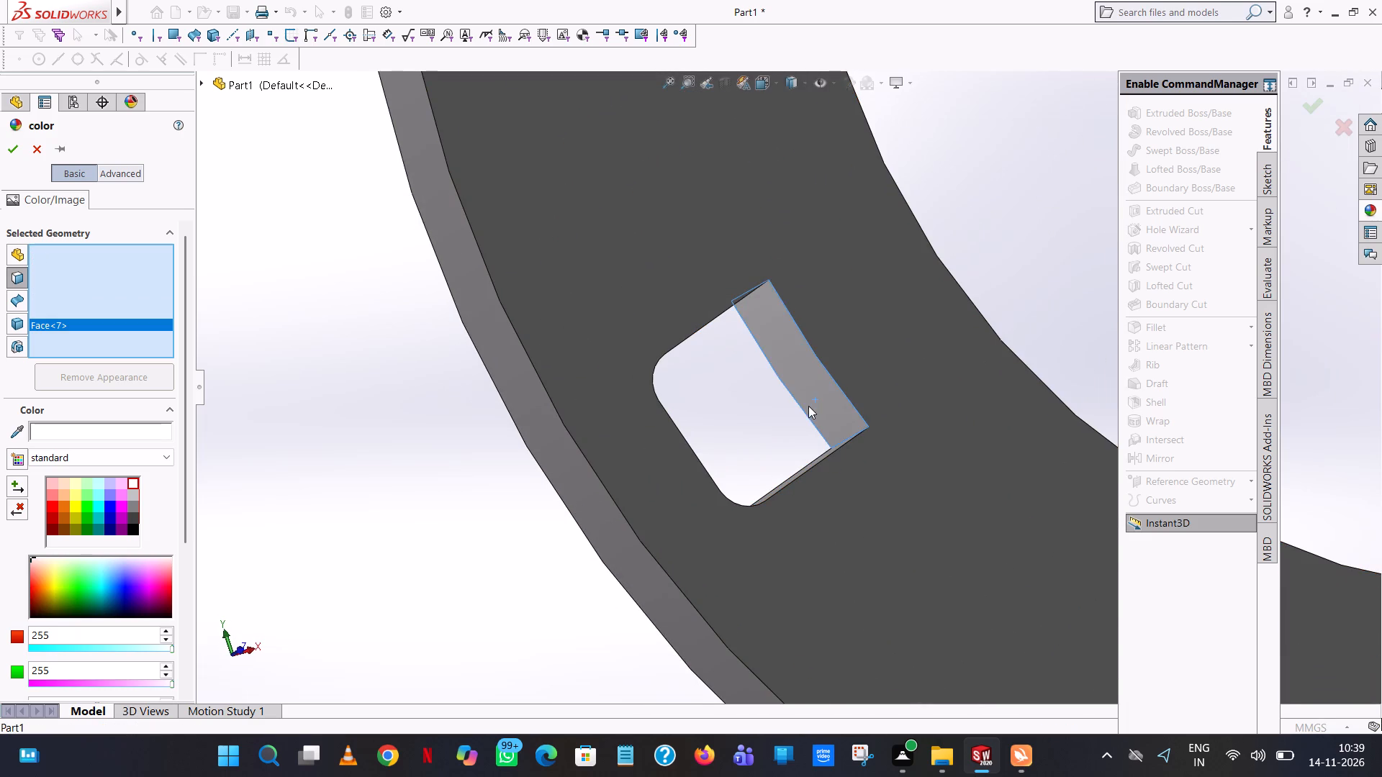
middle_drag(808, 406, 759, 512)
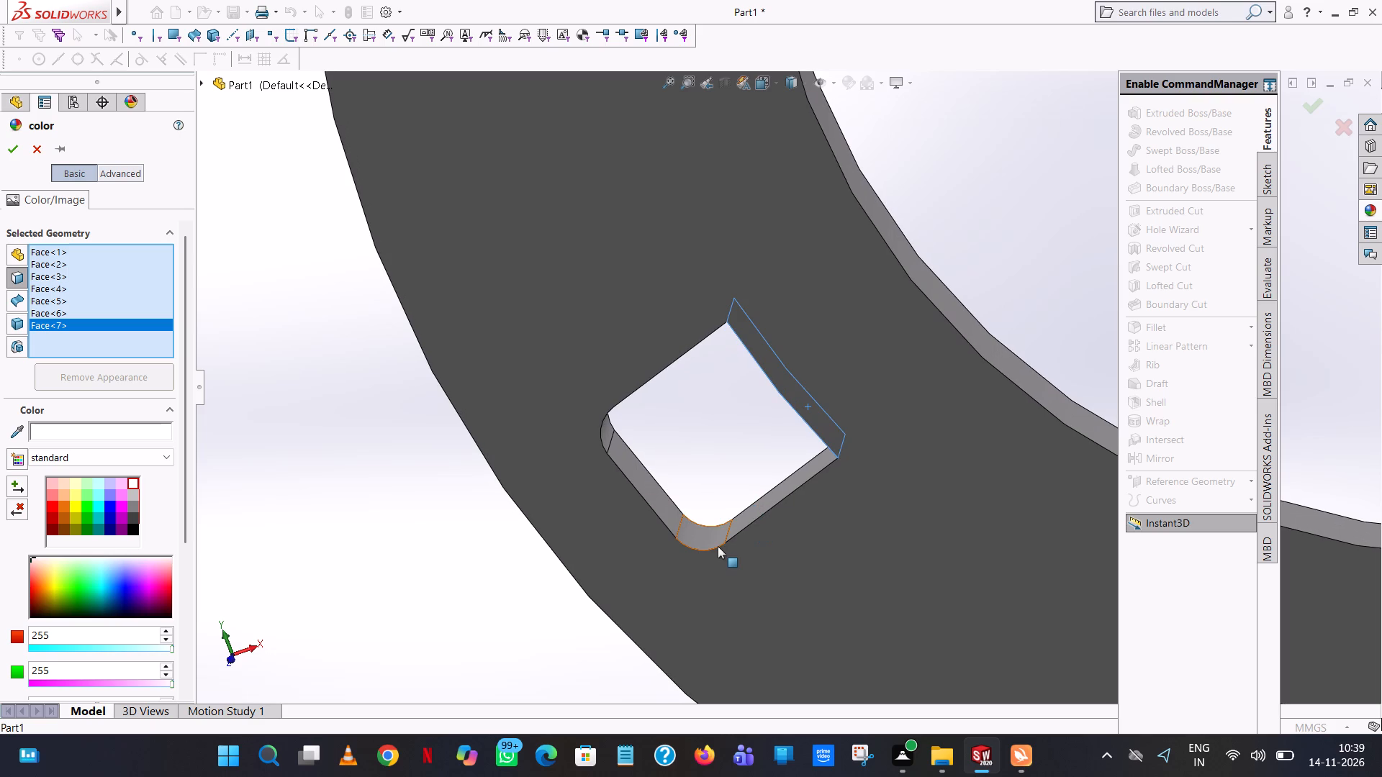
click(774, 505)
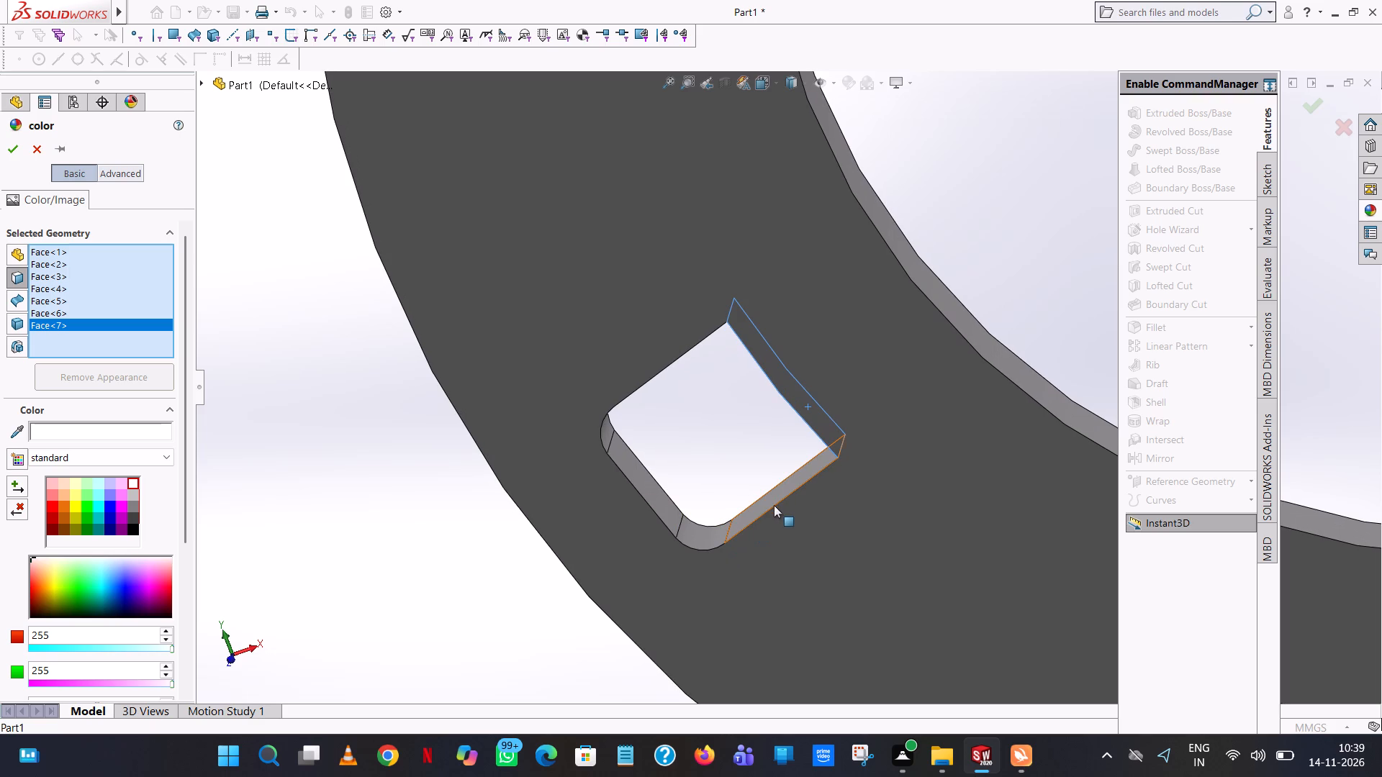
click(689, 540)
click(659, 504)
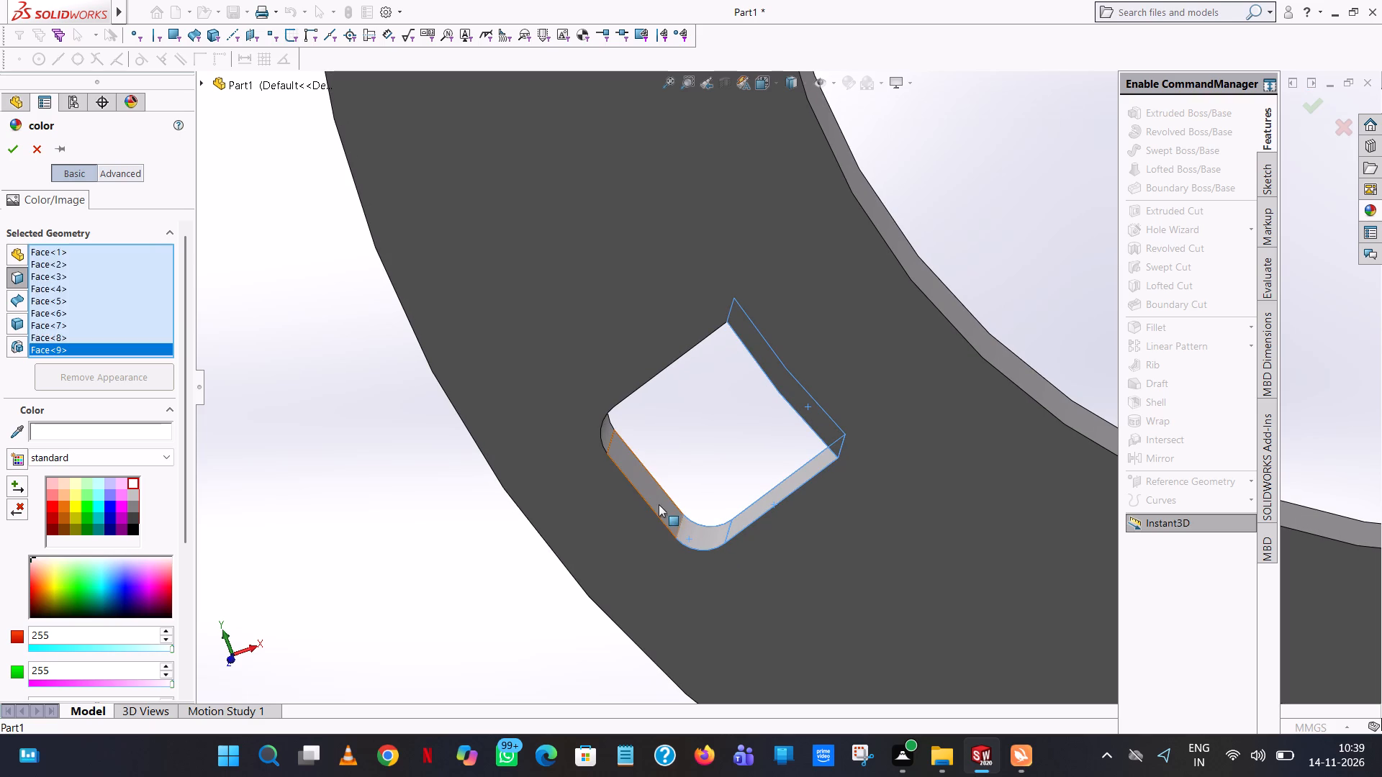
scroll(667, 489, up, 1)
middle_drag(667, 486, 661, 384)
scroll(661, 384, up, 1)
click(695, 388)
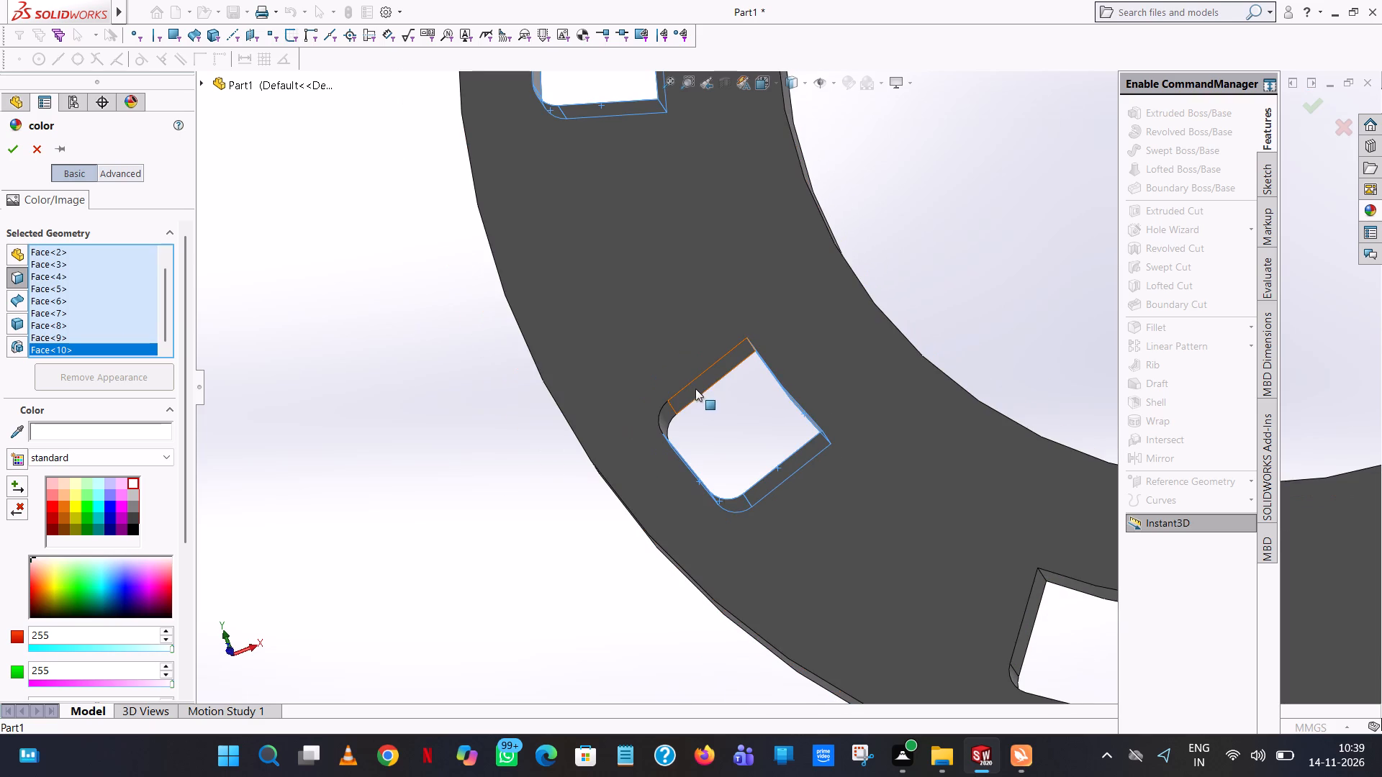
click(668, 413)
Add all six inner wall faces of the third window around the ring to the white appearance.
scroll(692, 425, up, 3)
middle_drag(695, 427, 782, 375)
middle_drag(785, 383, 728, 550)
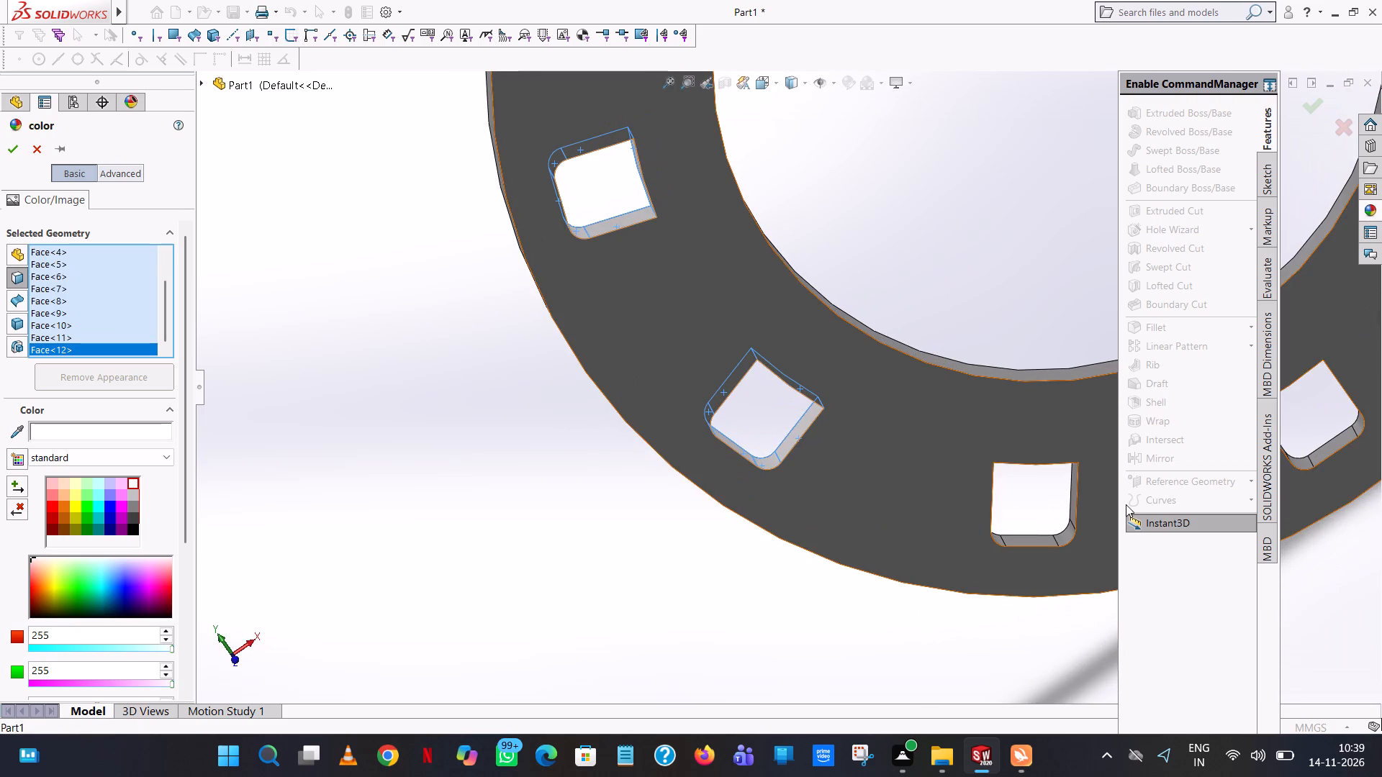
scroll(1029, 493, down, 5)
click(1010, 564)
click(985, 580)
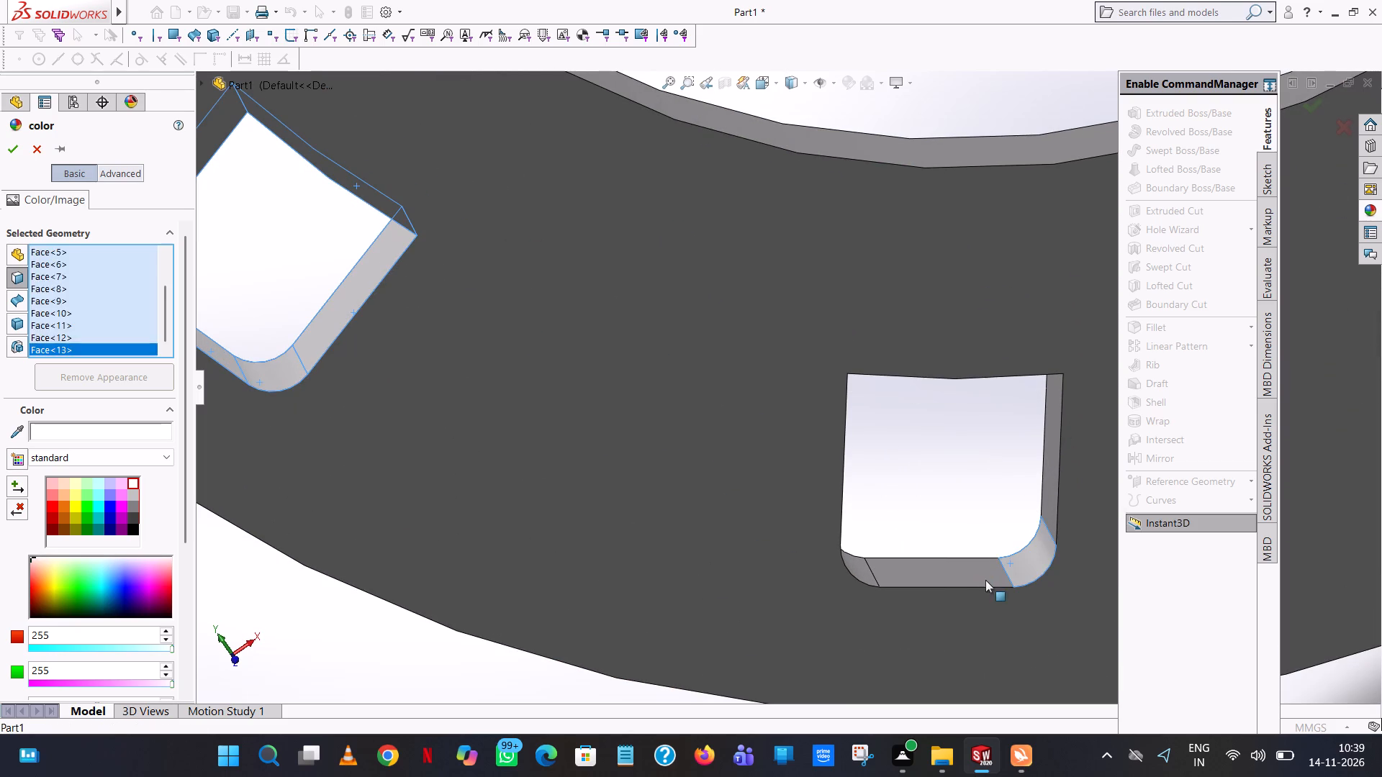
click(860, 578)
click(1049, 462)
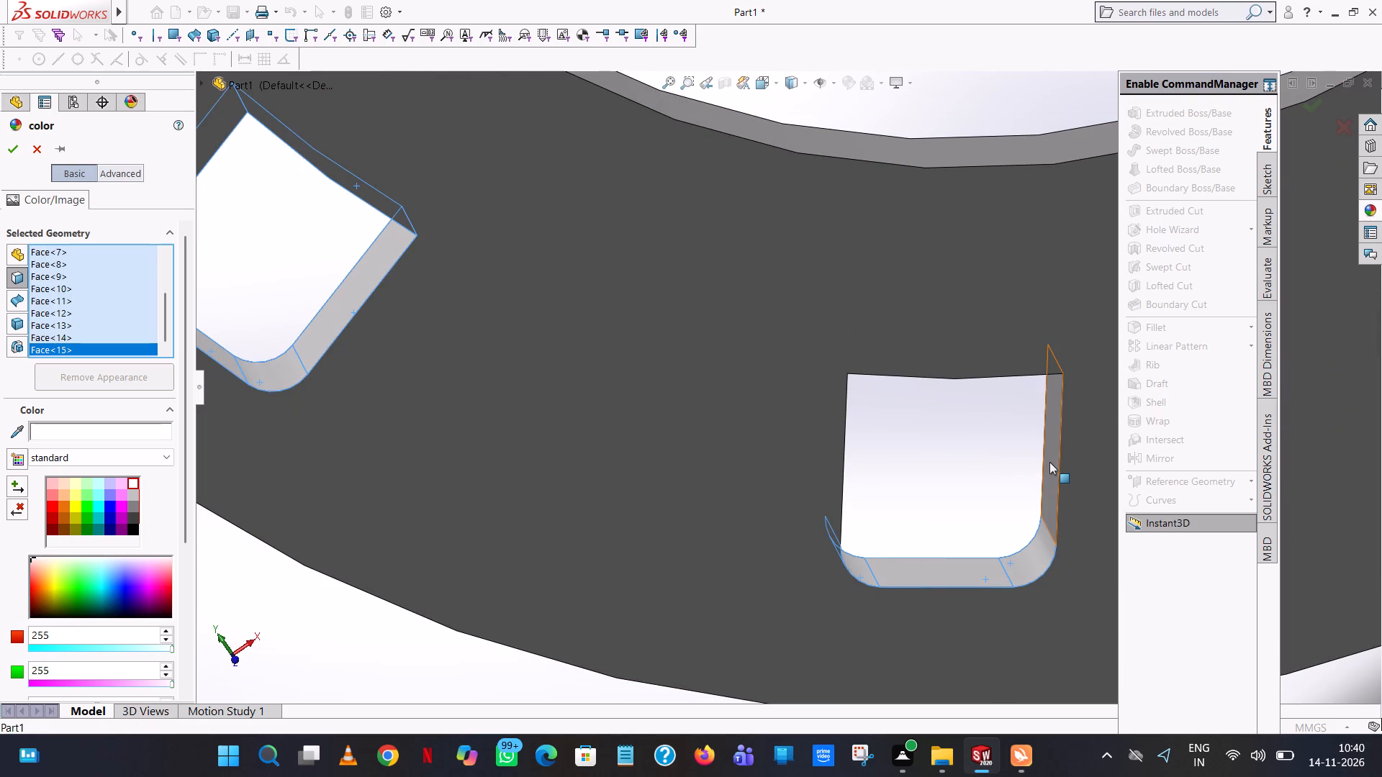
scroll(1040, 456, down, 1)
middle_drag(1040, 456, 1015, 335)
click(1013, 346)
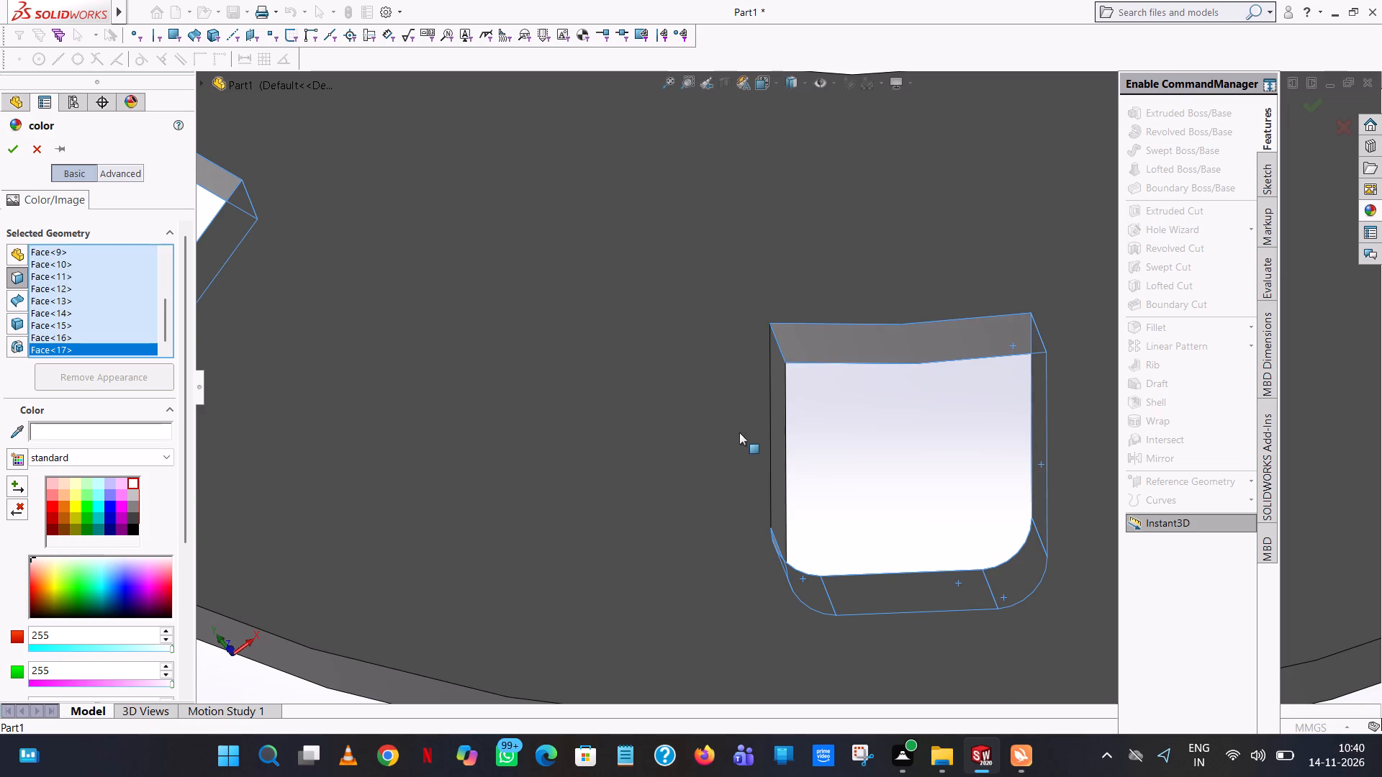
click(782, 432)
Add all six inner wall faces of the fourth window around the ring to the white appearance.
scroll(795, 440, up, 14)
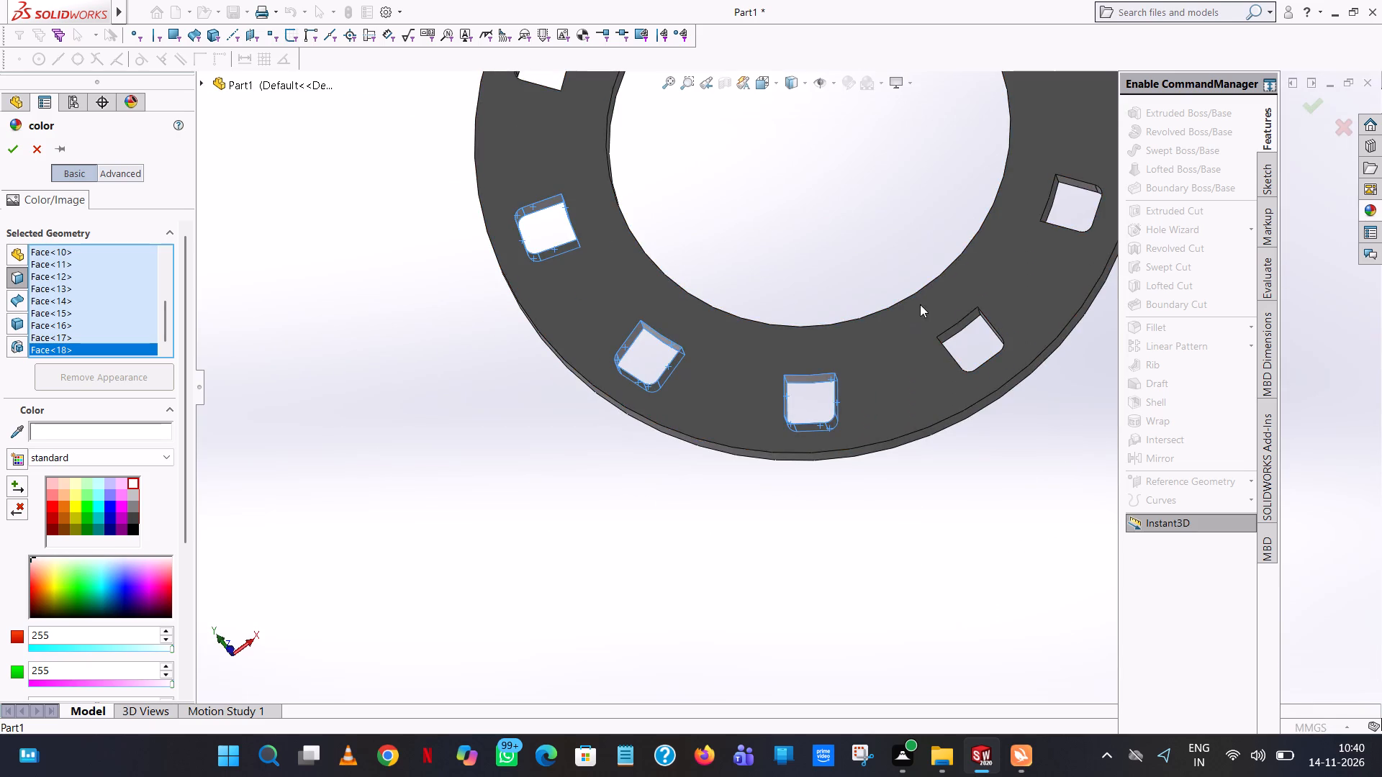
scroll(988, 347, down, 8)
click(725, 283)
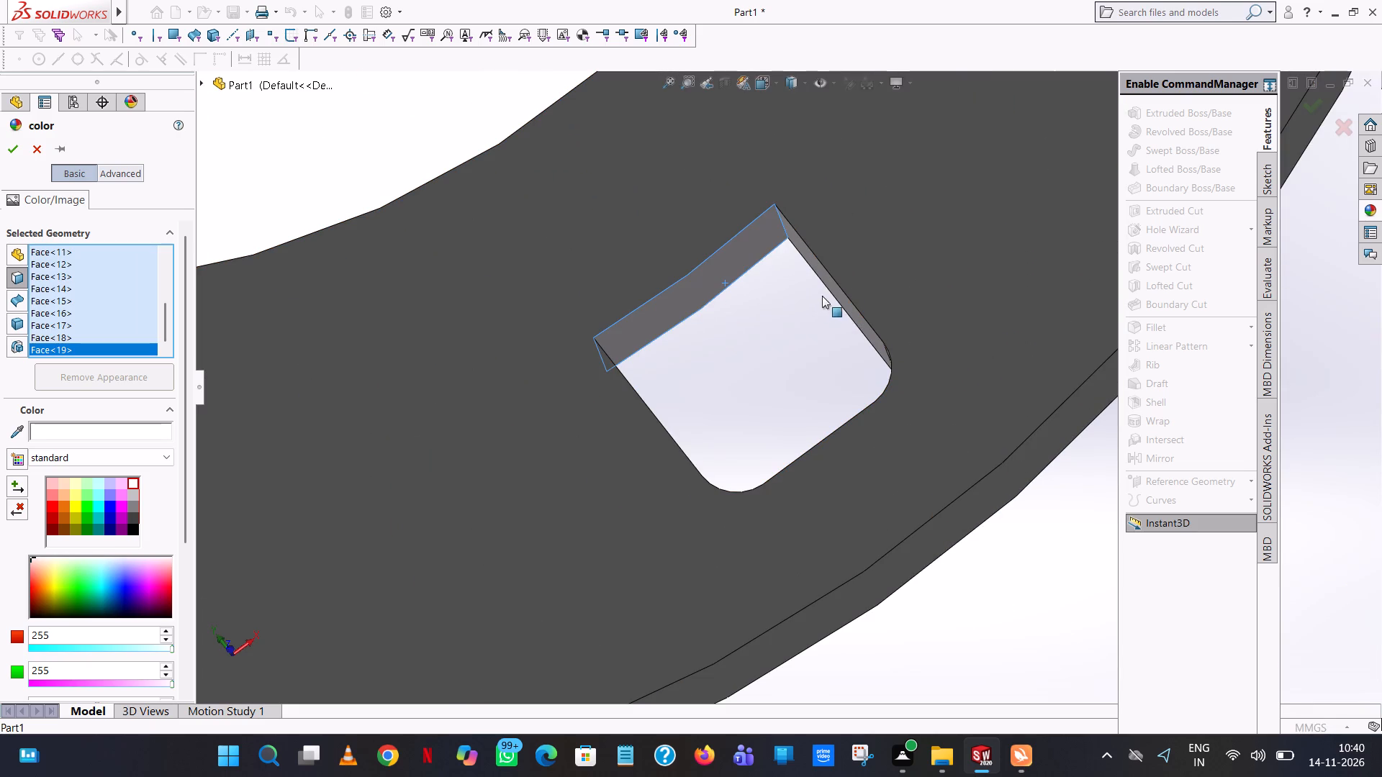
click(836, 288)
middle_drag(809, 303, 836, 463)
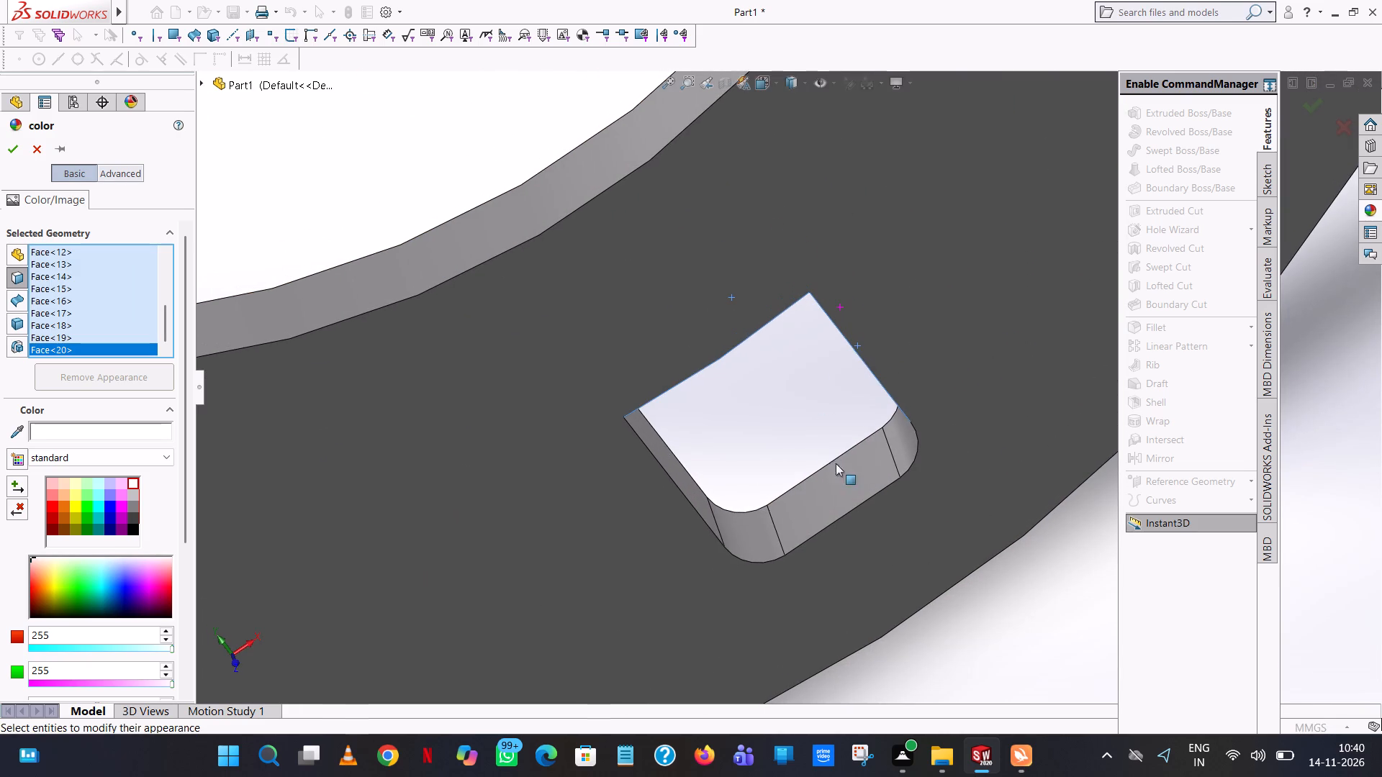
click(898, 440)
click(873, 468)
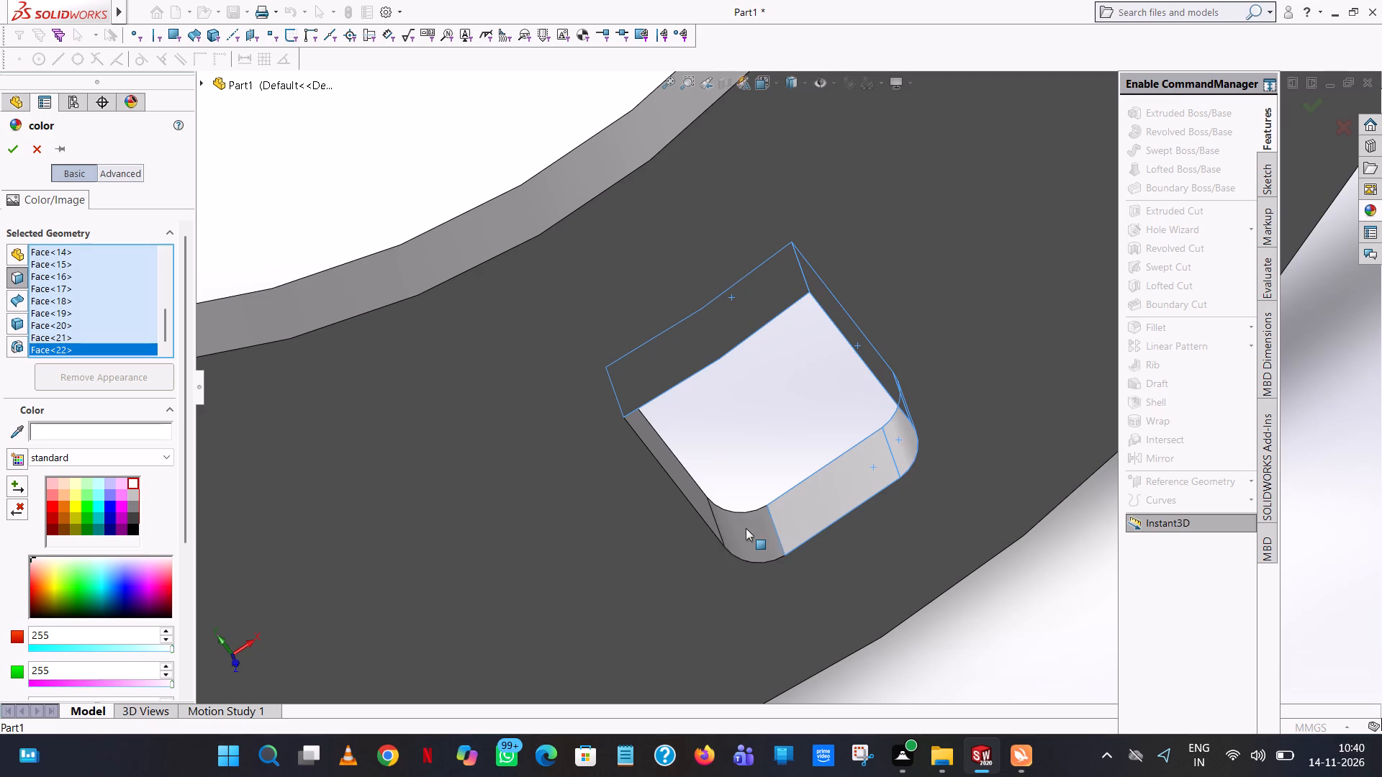
click(746, 528)
click(690, 499)
scroll(806, 463, up, 16)
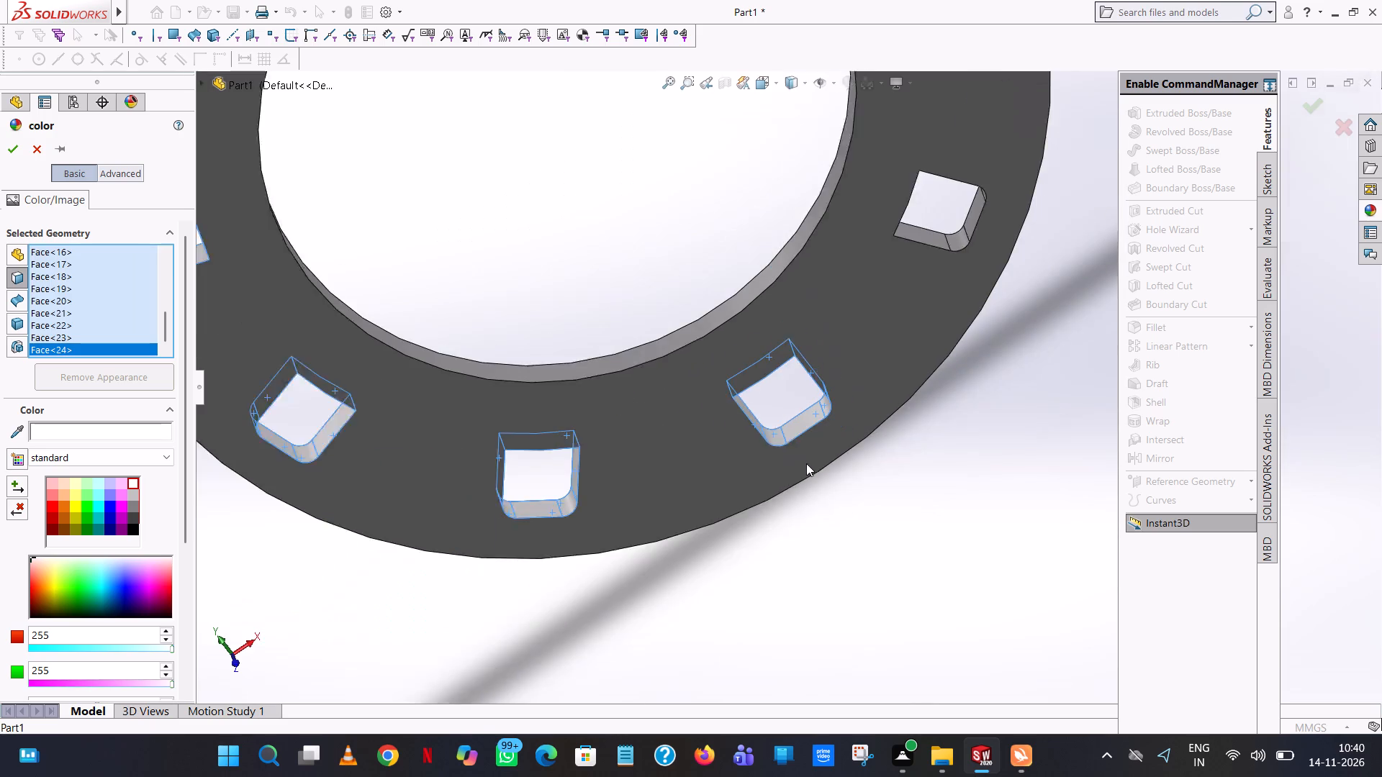
Add all six inner wall faces of the fifth window, continuing counterclockwise around the ring, to the white appearance.
scroll(942, 247, down, 6)
click(827, 367)
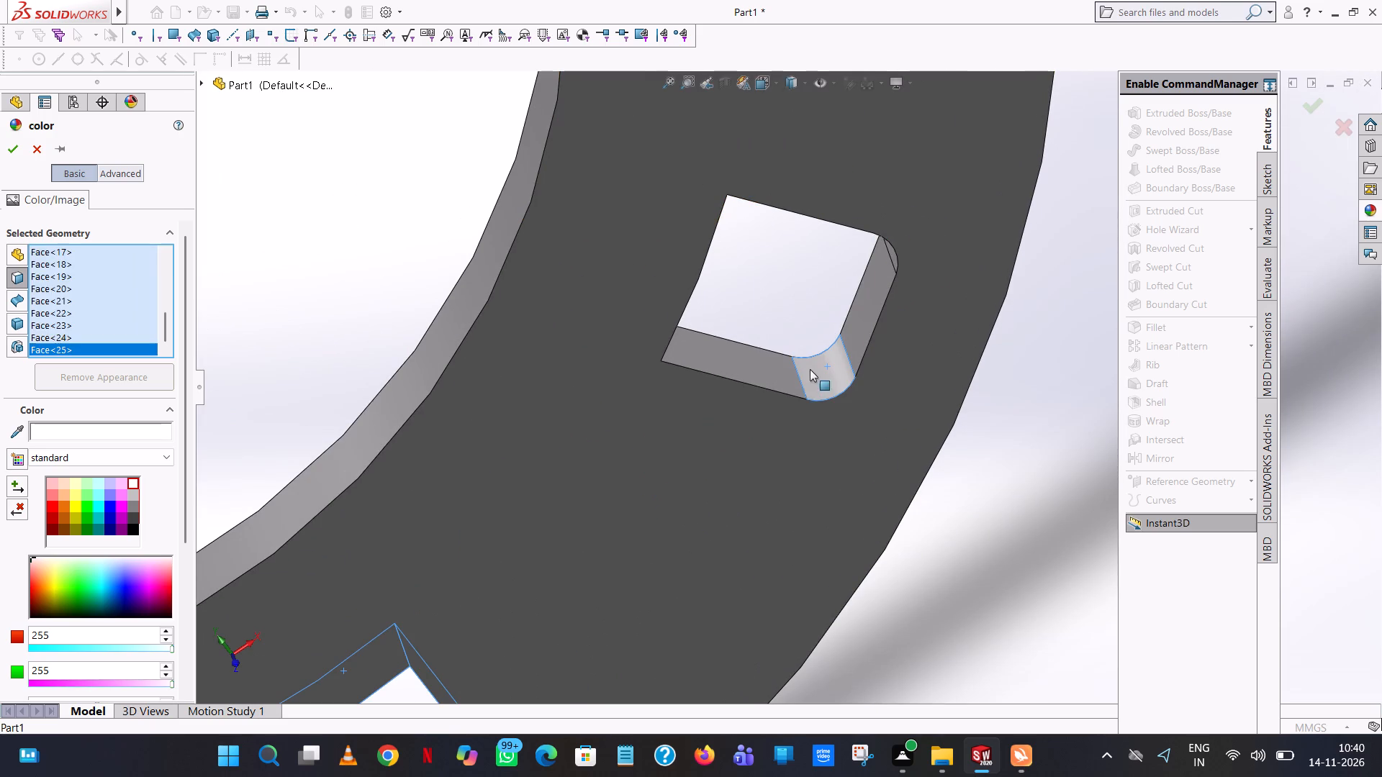
click(785, 380)
click(877, 295)
middle_drag(889, 273, 905, 199)
scroll(900, 232, up, 1)
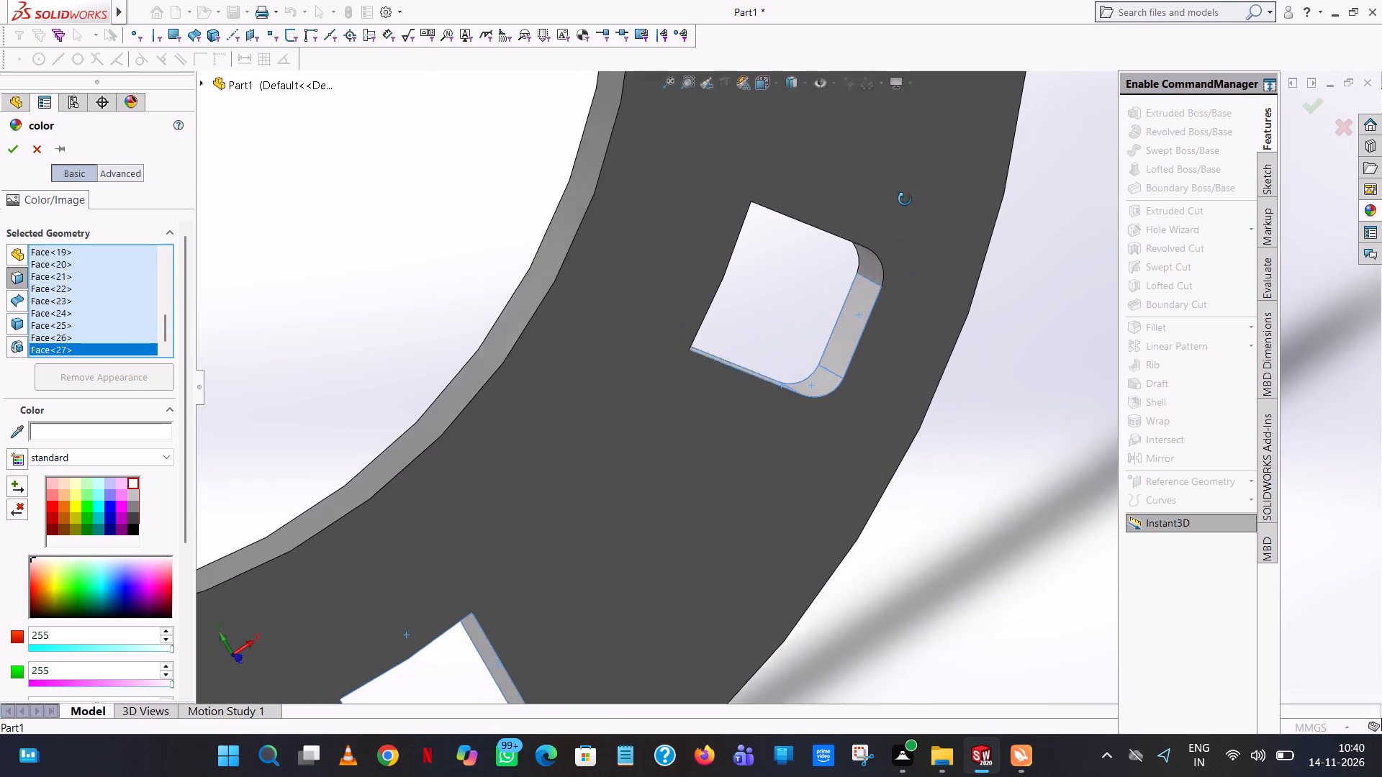
middle_drag(905, 199, 905, 188)
click(873, 260)
click(831, 228)
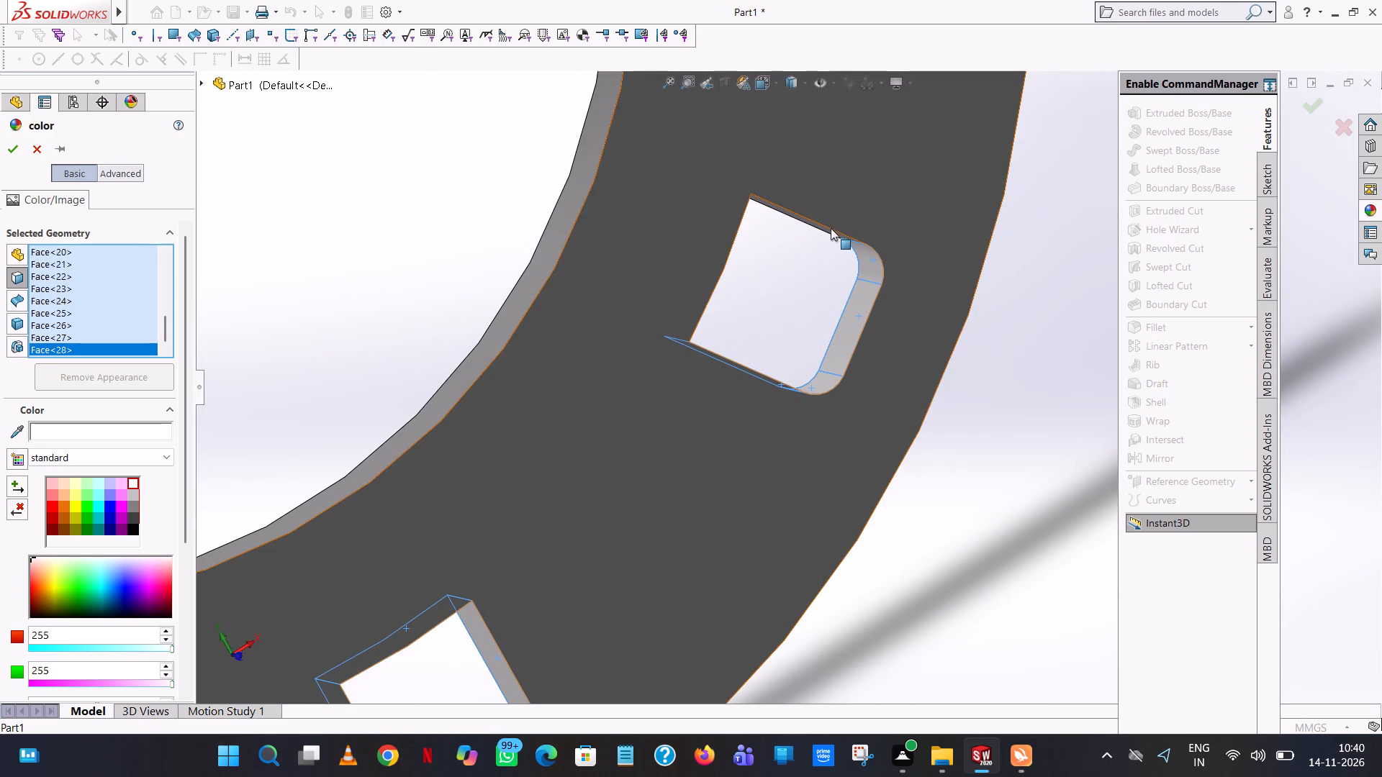
click(829, 227)
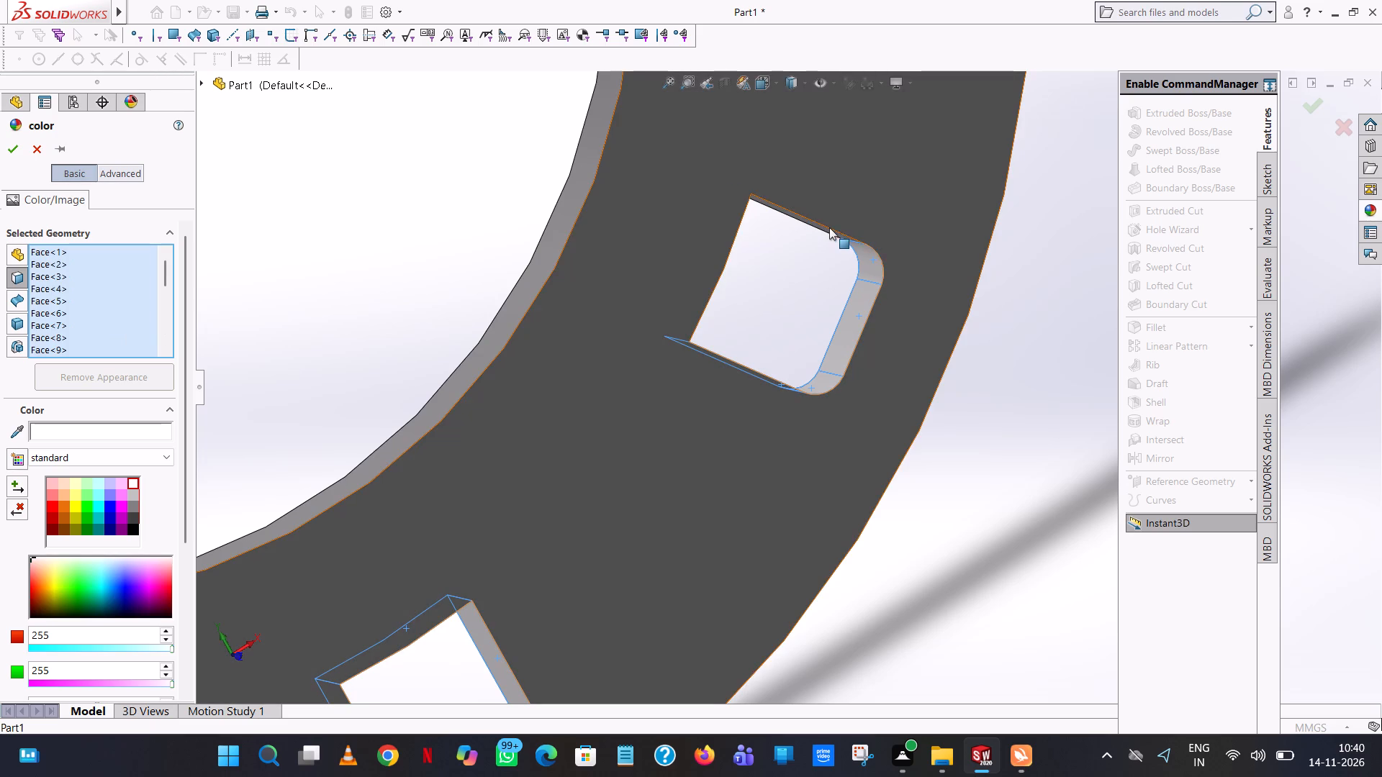
click(828, 230)
scroll(820, 237, up, 1)
middle_drag(818, 237, 736, 214)
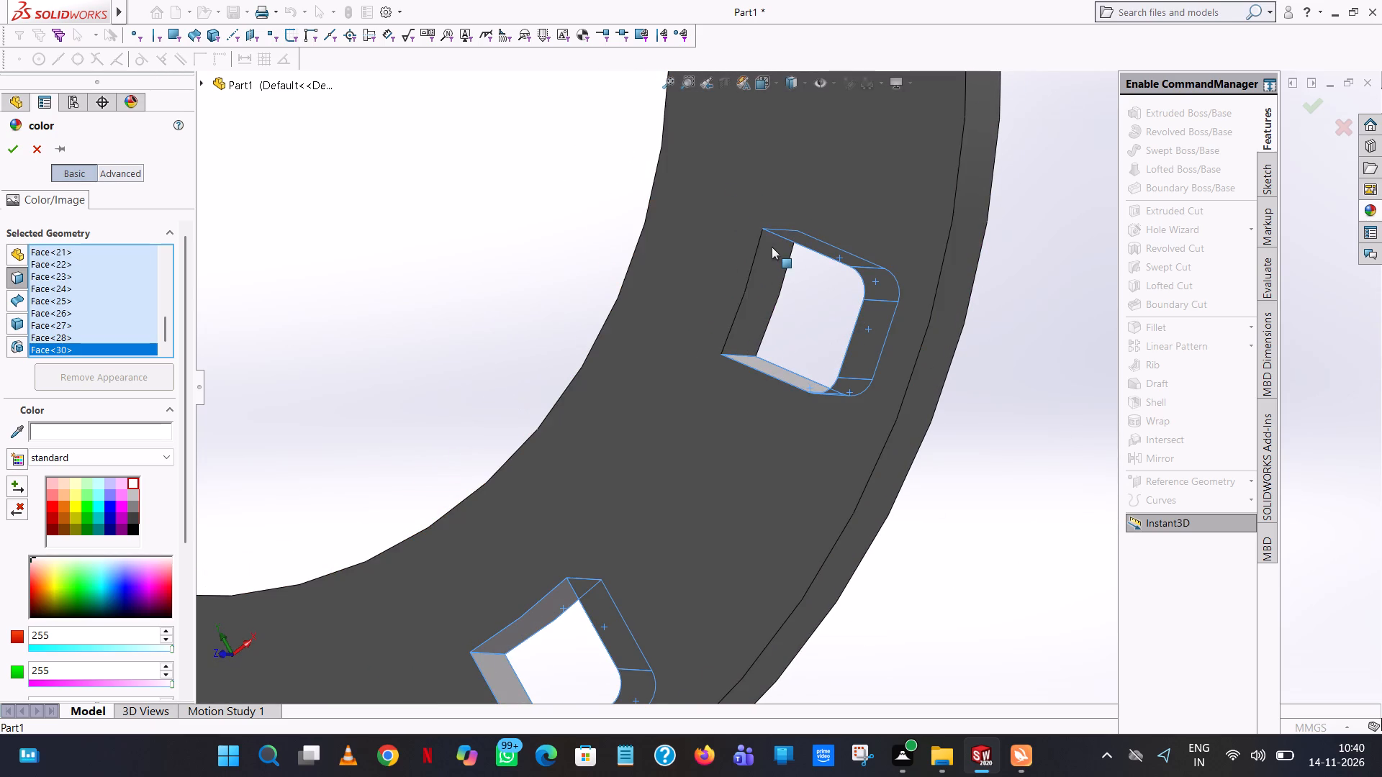
click(772, 247)
Add all six inner wall faces of the sixth window around the ring to the white appearance.
scroll(769, 253, up, 15)
scroll(776, 309, down, 9)
click(844, 277)
click(884, 180)
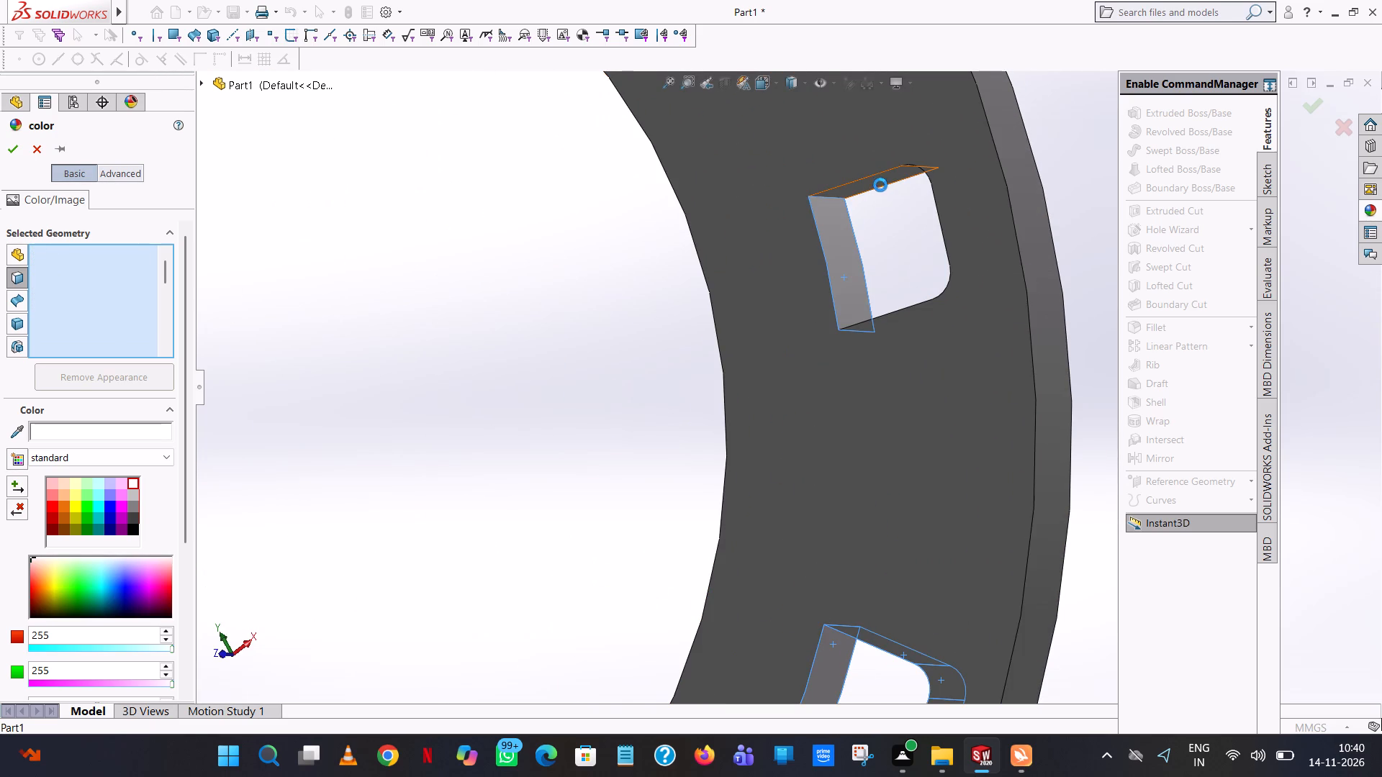
middle_drag(884, 189, 983, 257)
click(933, 218)
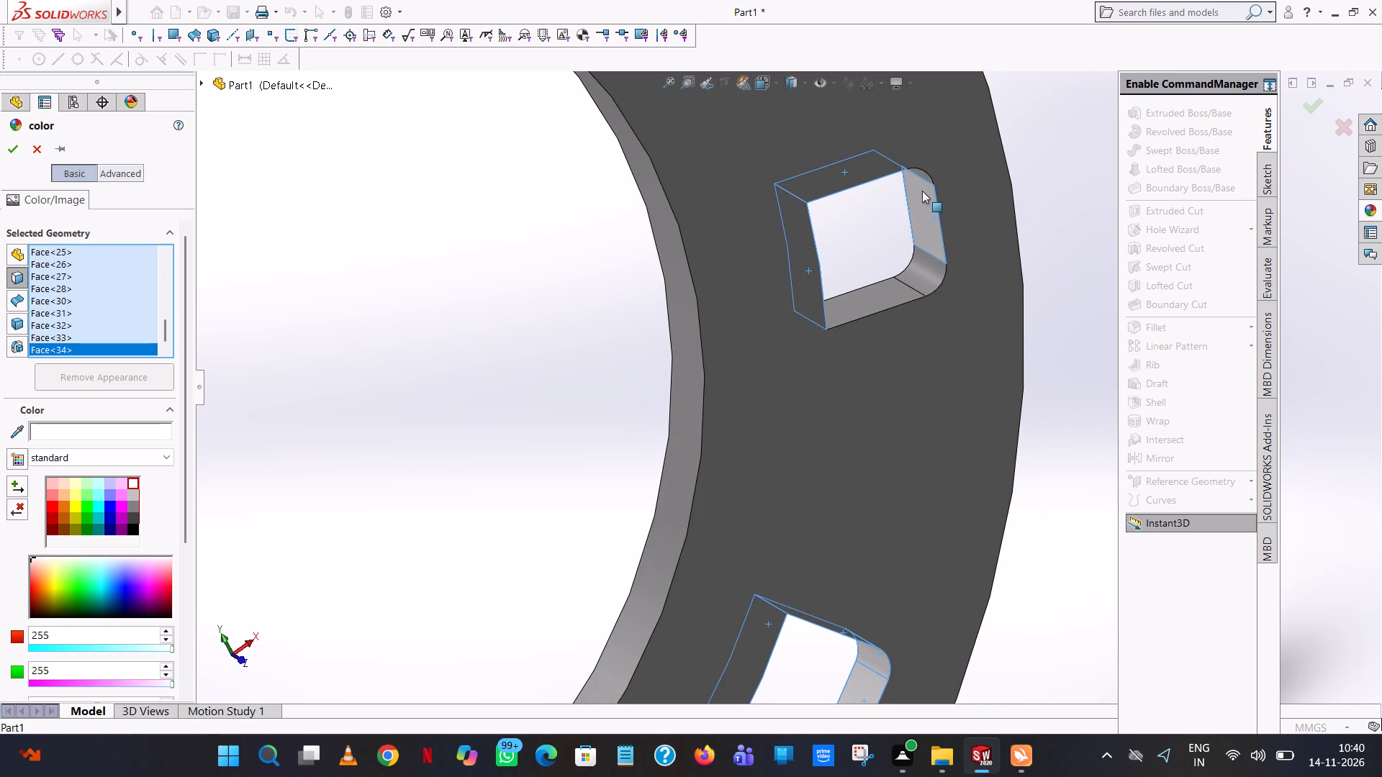
middle_drag(918, 190, 915, 132)
scroll(911, 161, up, 1)
click(889, 201)
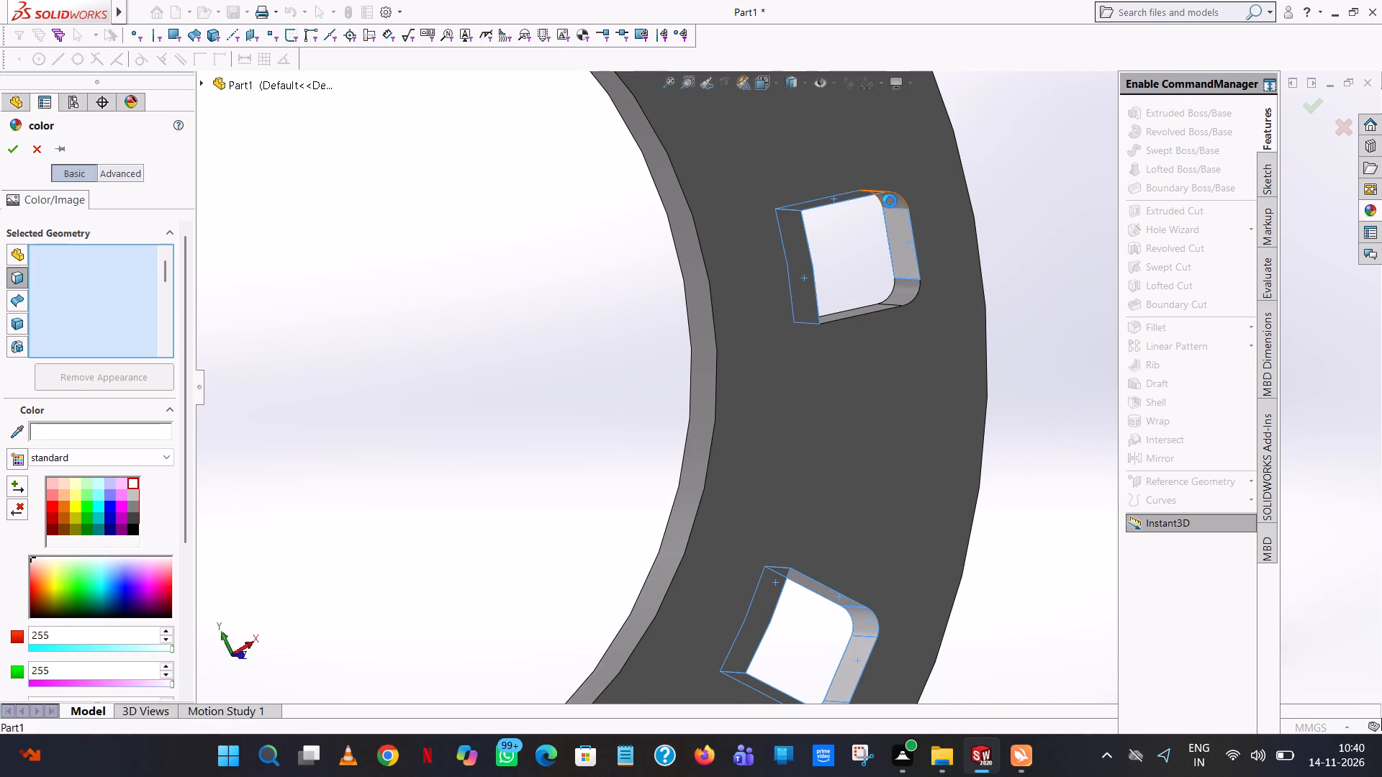
click(910, 291)
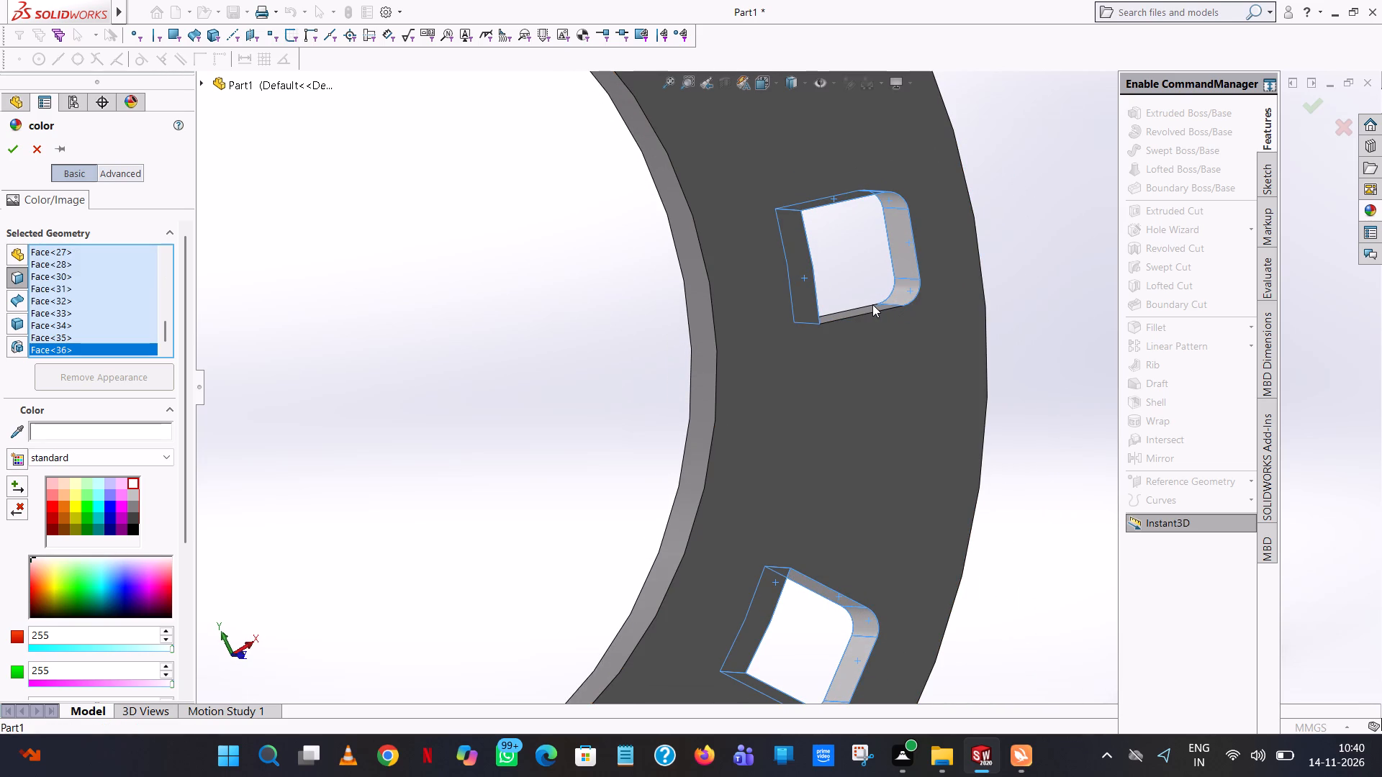
click(869, 307)
Add all six inner wall faces of the seventh window around the ring to the white appearance.
scroll(854, 314, up, 9)
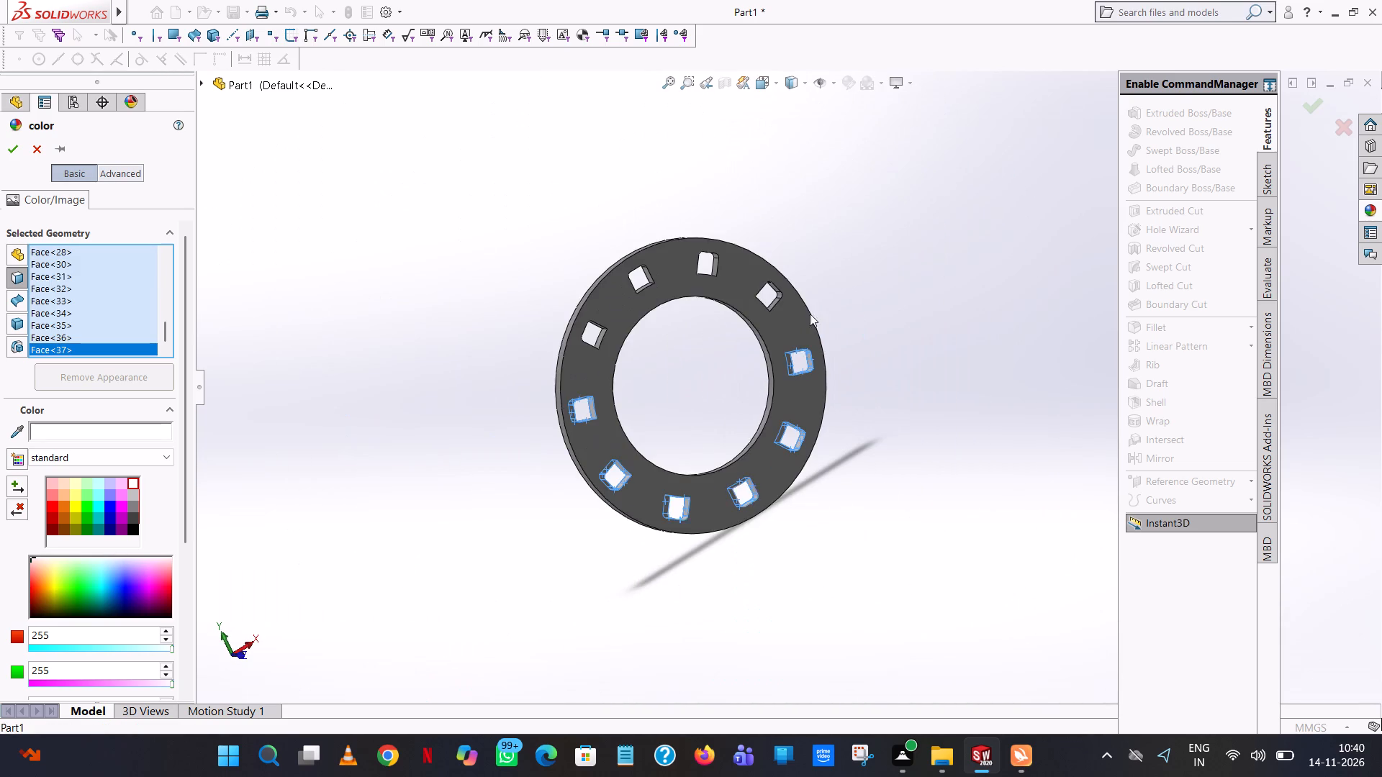
scroll(784, 300, down, 9)
click(747, 326)
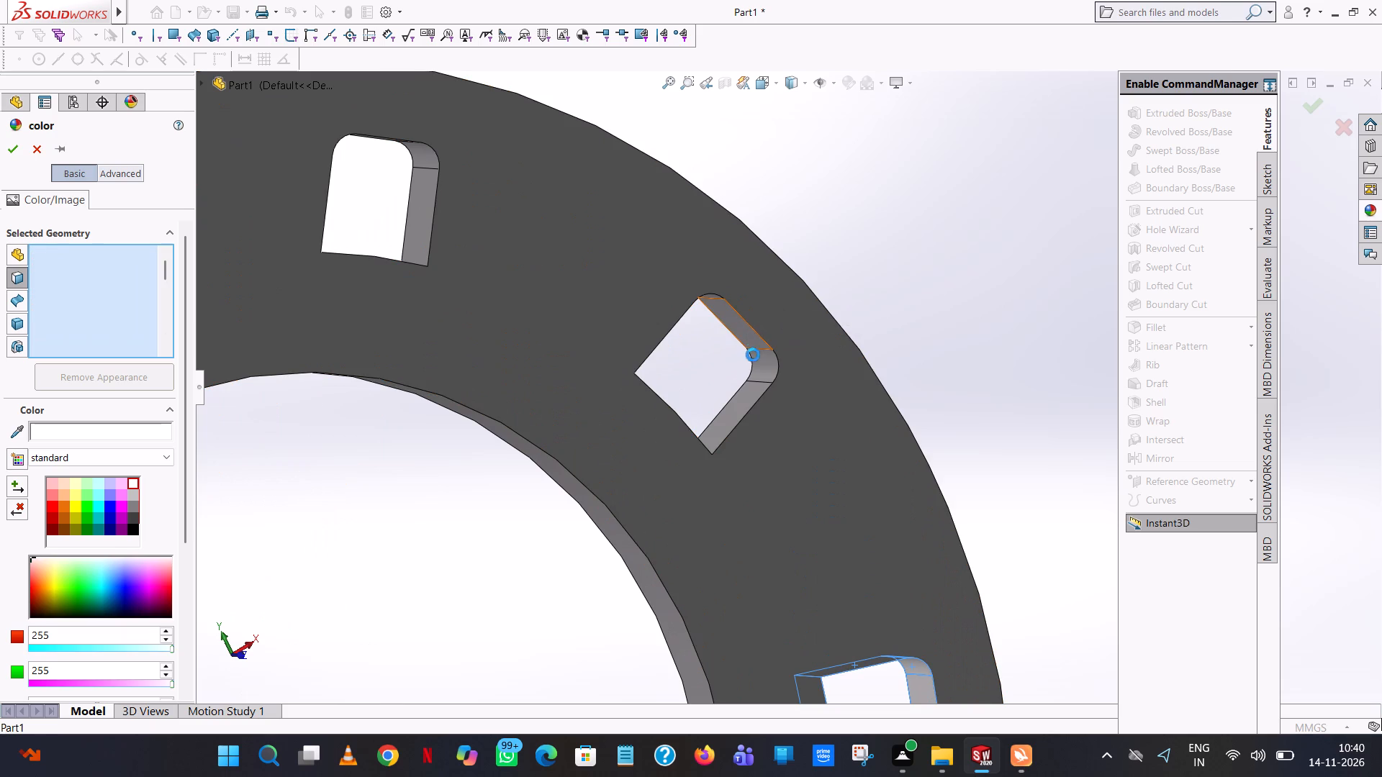
click(766, 374)
click(750, 396)
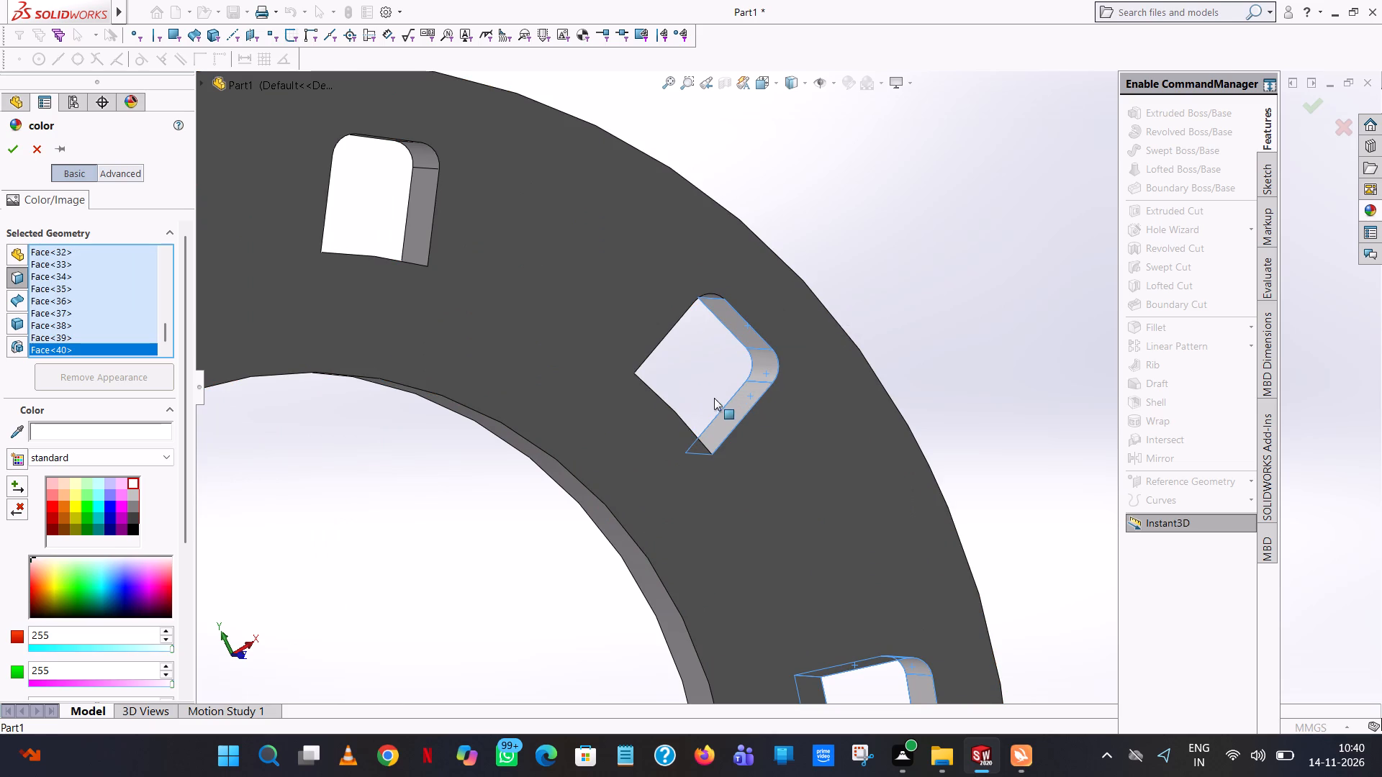
middle_drag(674, 330, 672, 313)
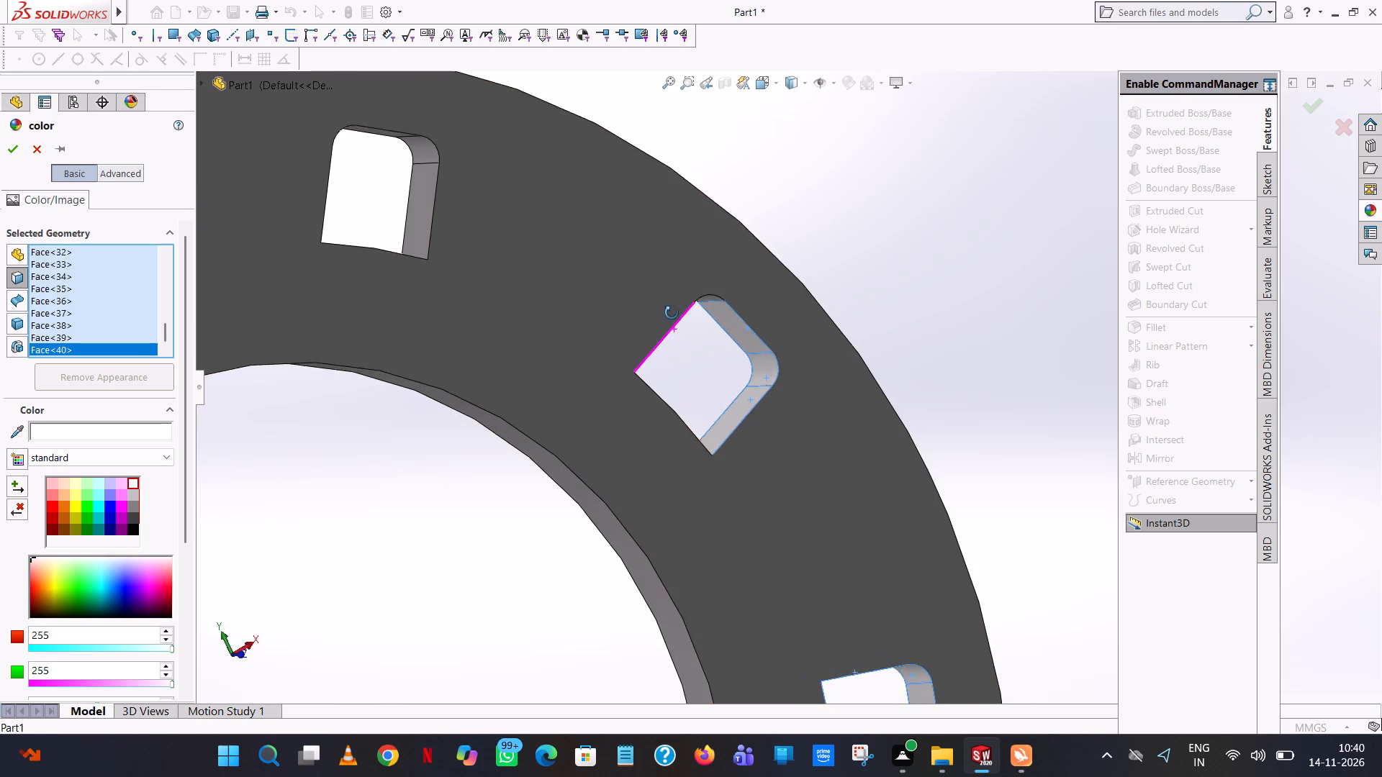
middle_drag(672, 313, 591, 189)
click(719, 329)
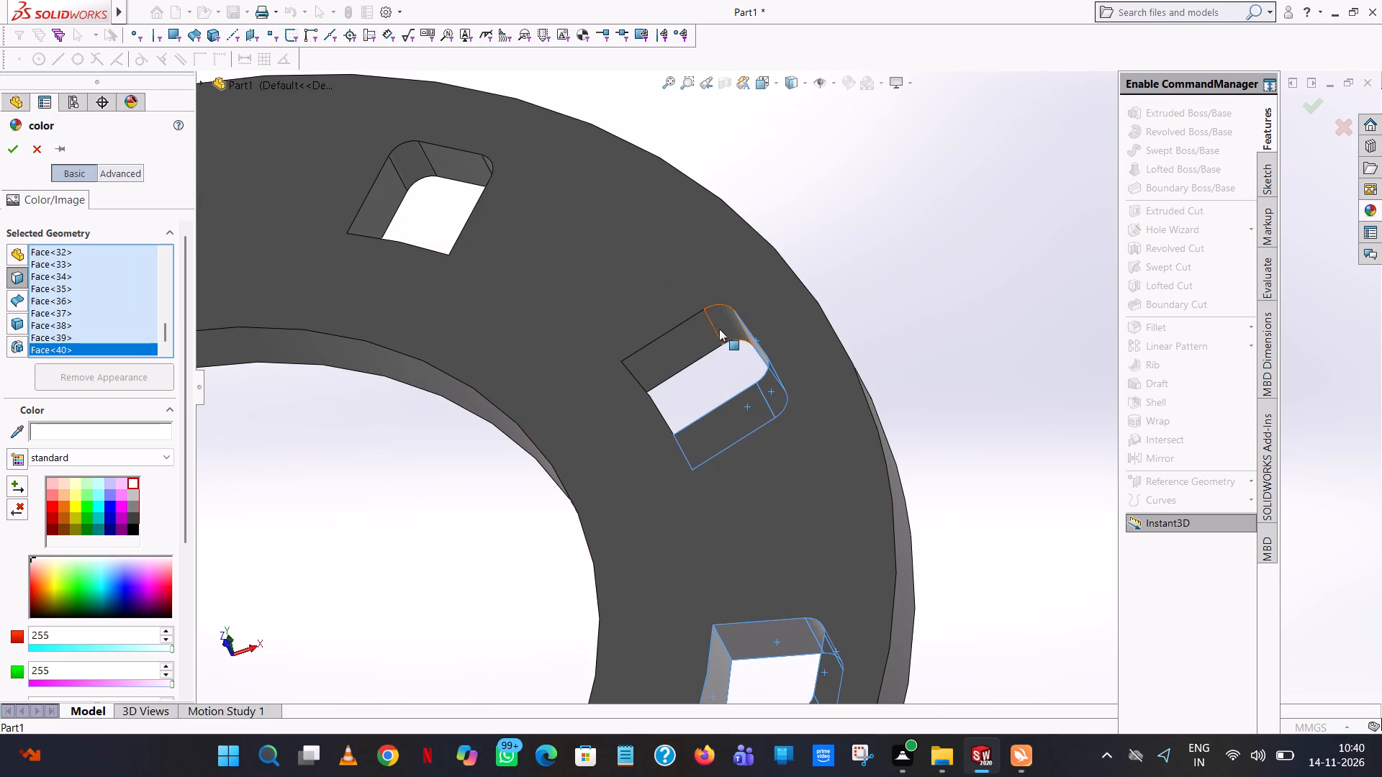
click(682, 338)
middle_drag(675, 343, 655, 431)
scroll(675, 343, up, 1)
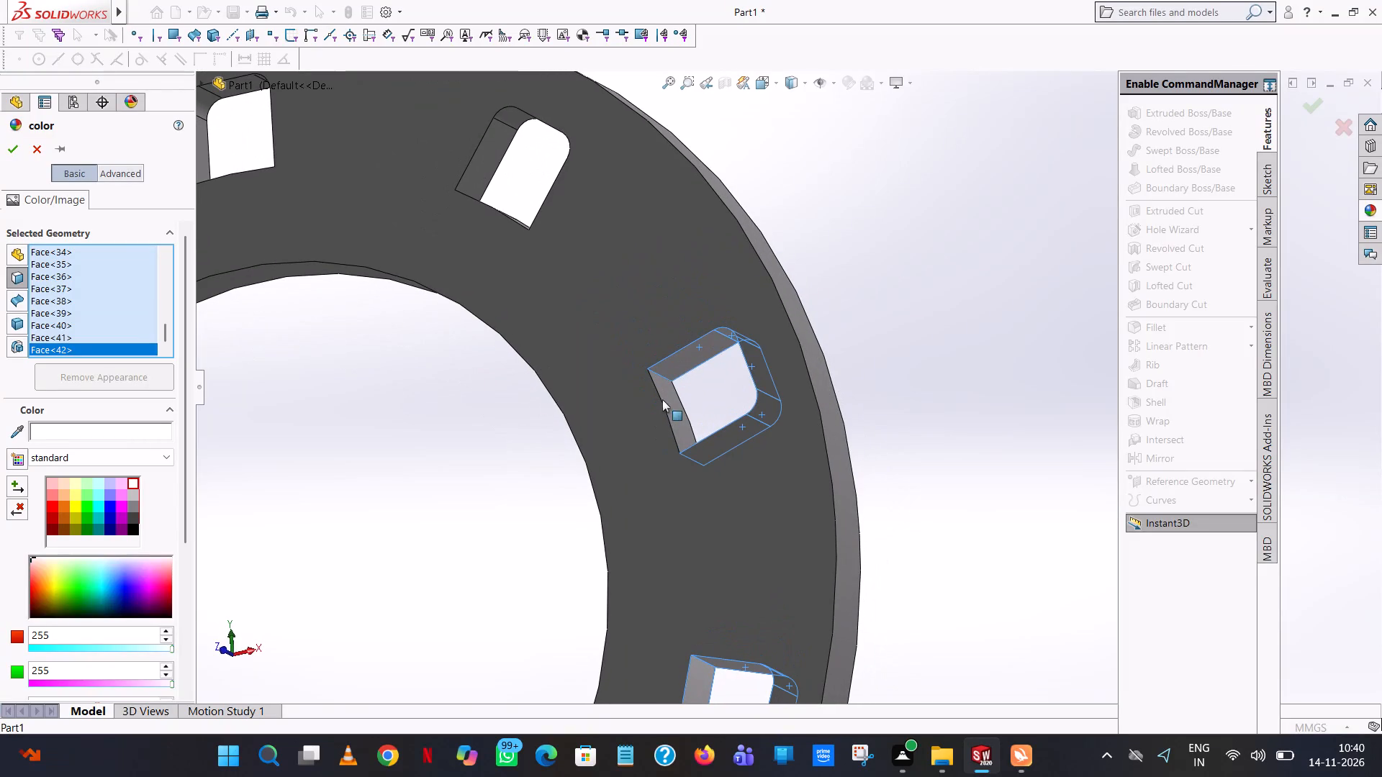
click(672, 404)
Add all six inner wall faces of the eighth window around the ring to the white appearance.
click(483, 158)
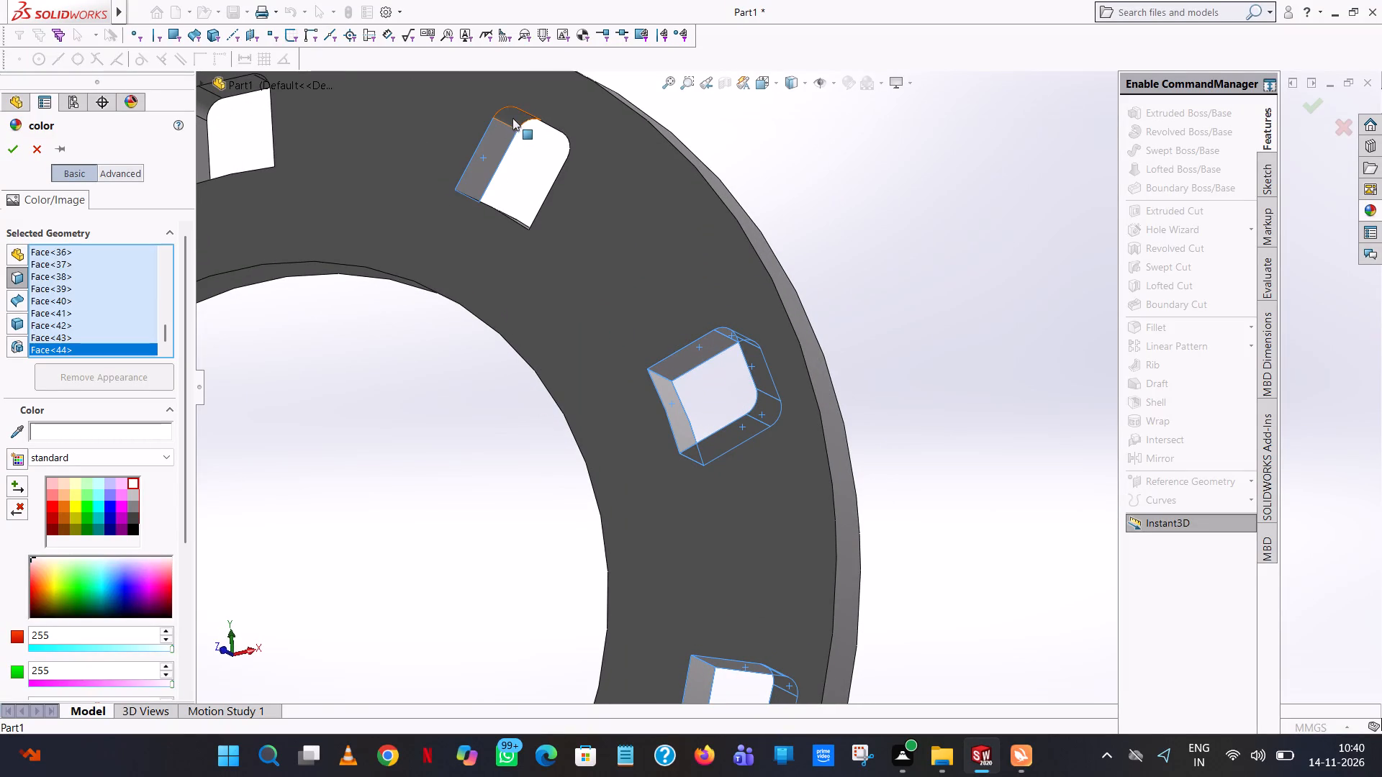
click(513, 118)
middle_drag(496, 140, 561, 249)
click(569, 196)
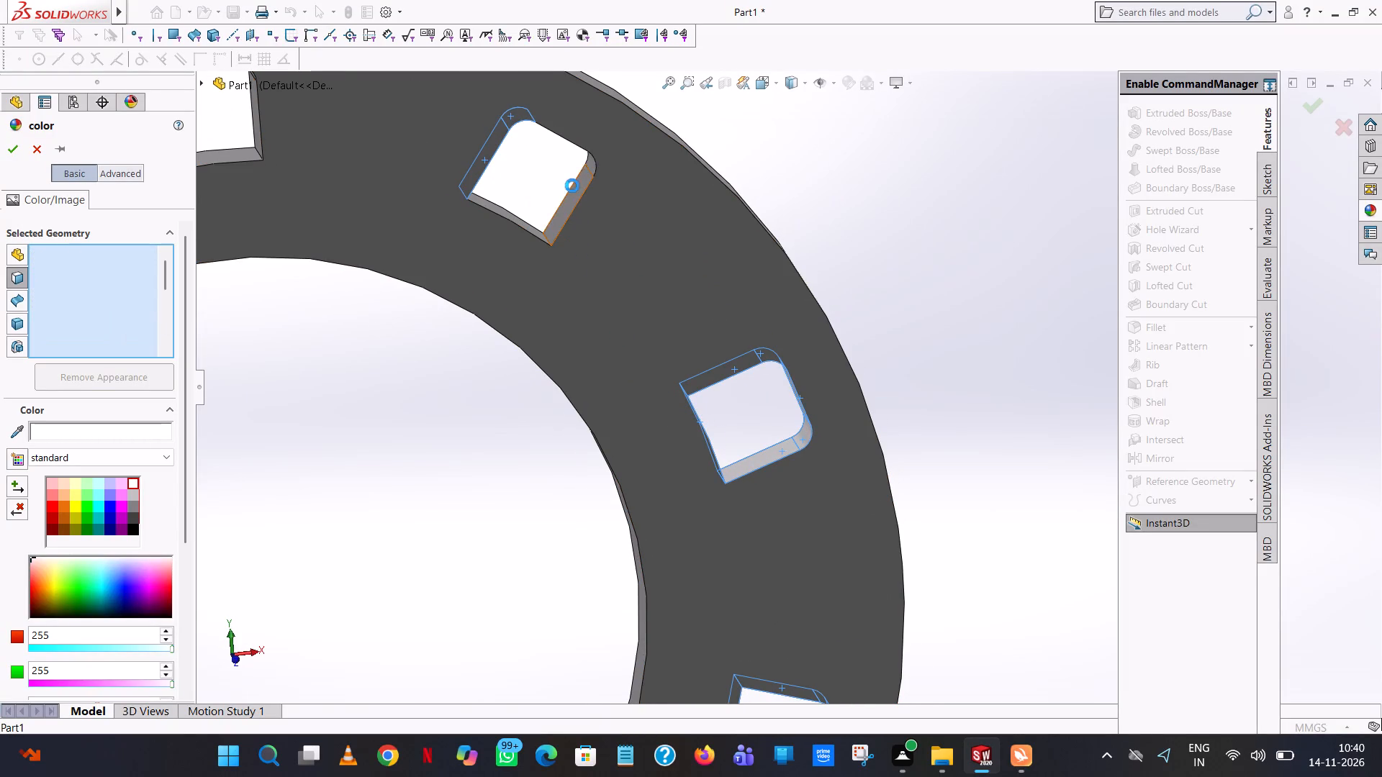
click(590, 163)
click(533, 228)
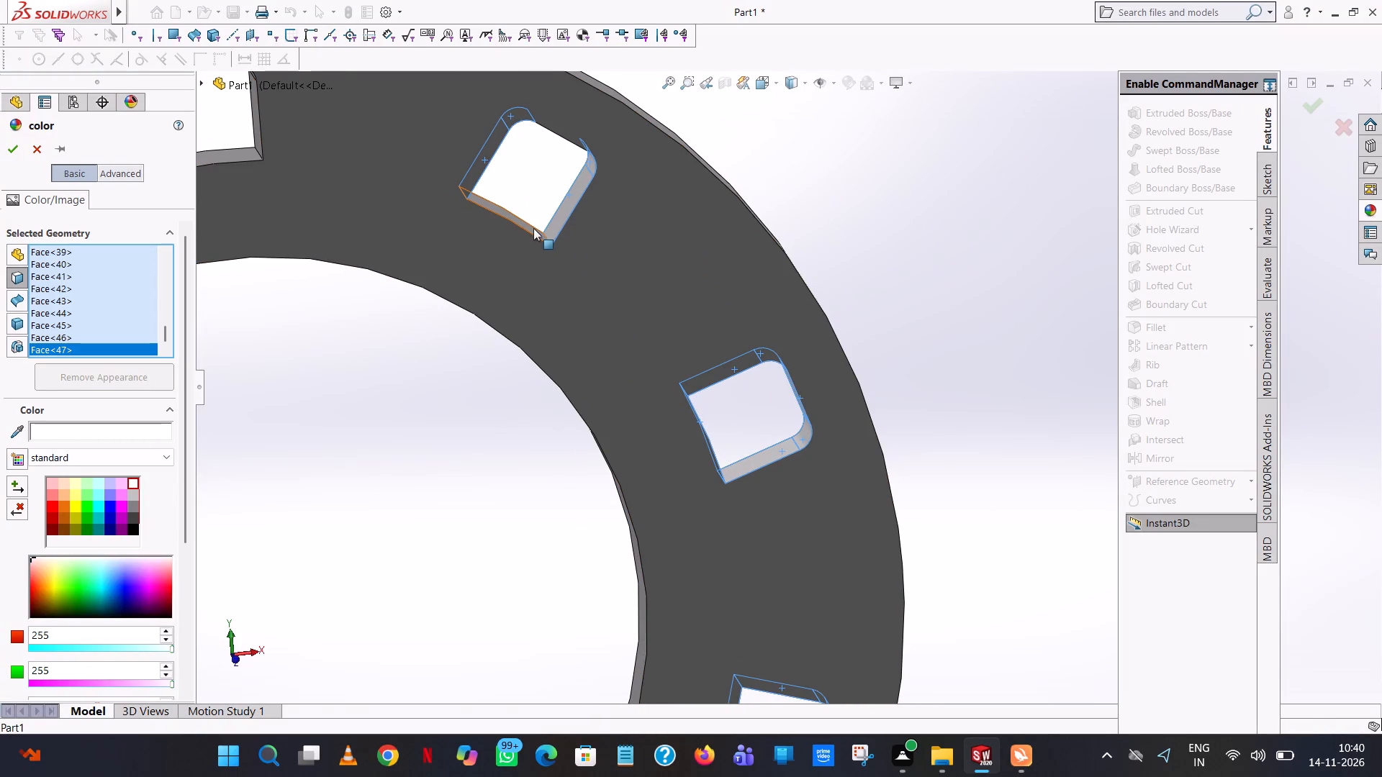
middle_drag(540, 173, 548, 87)
scroll(548, 87, up, 2)
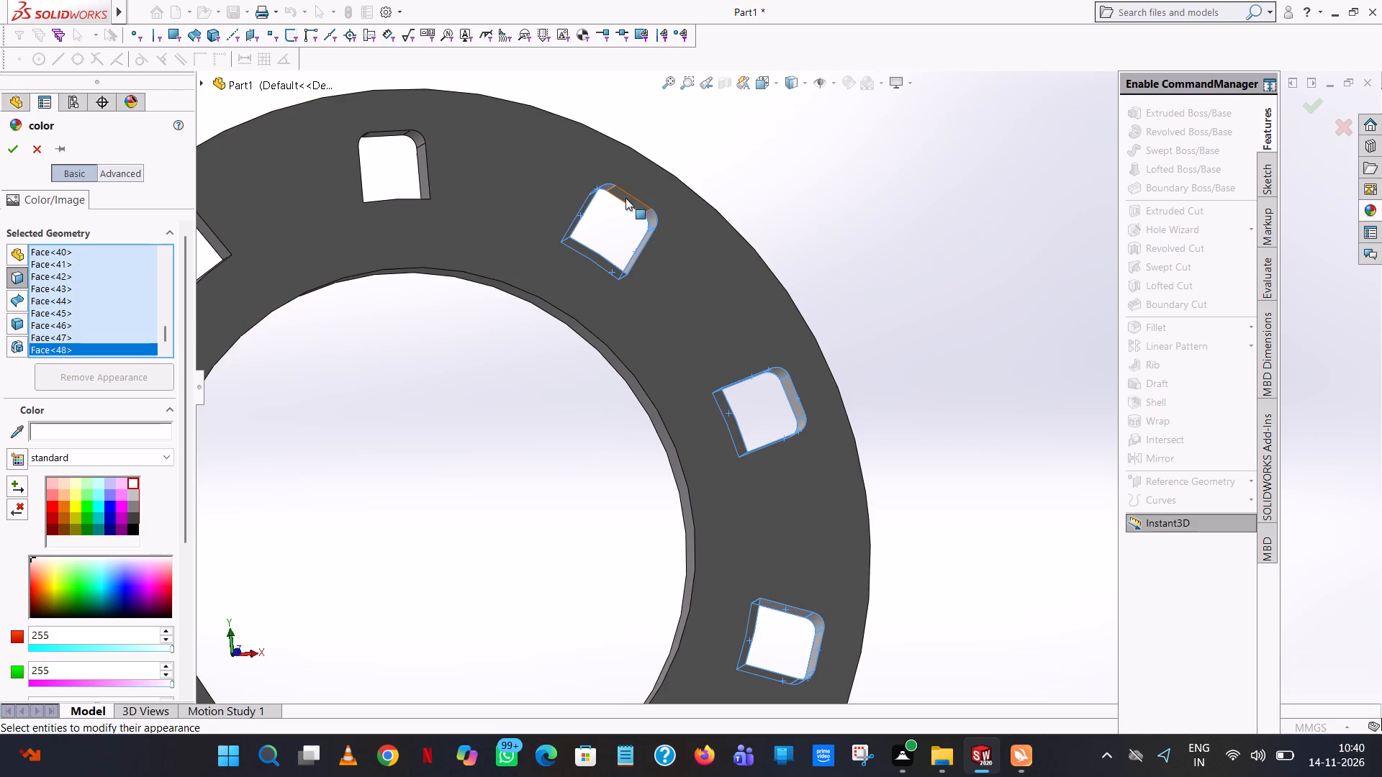
click(625, 198)
Add all six inner wall faces of the ninth window around the ring to the white appearance.
click(389, 131)
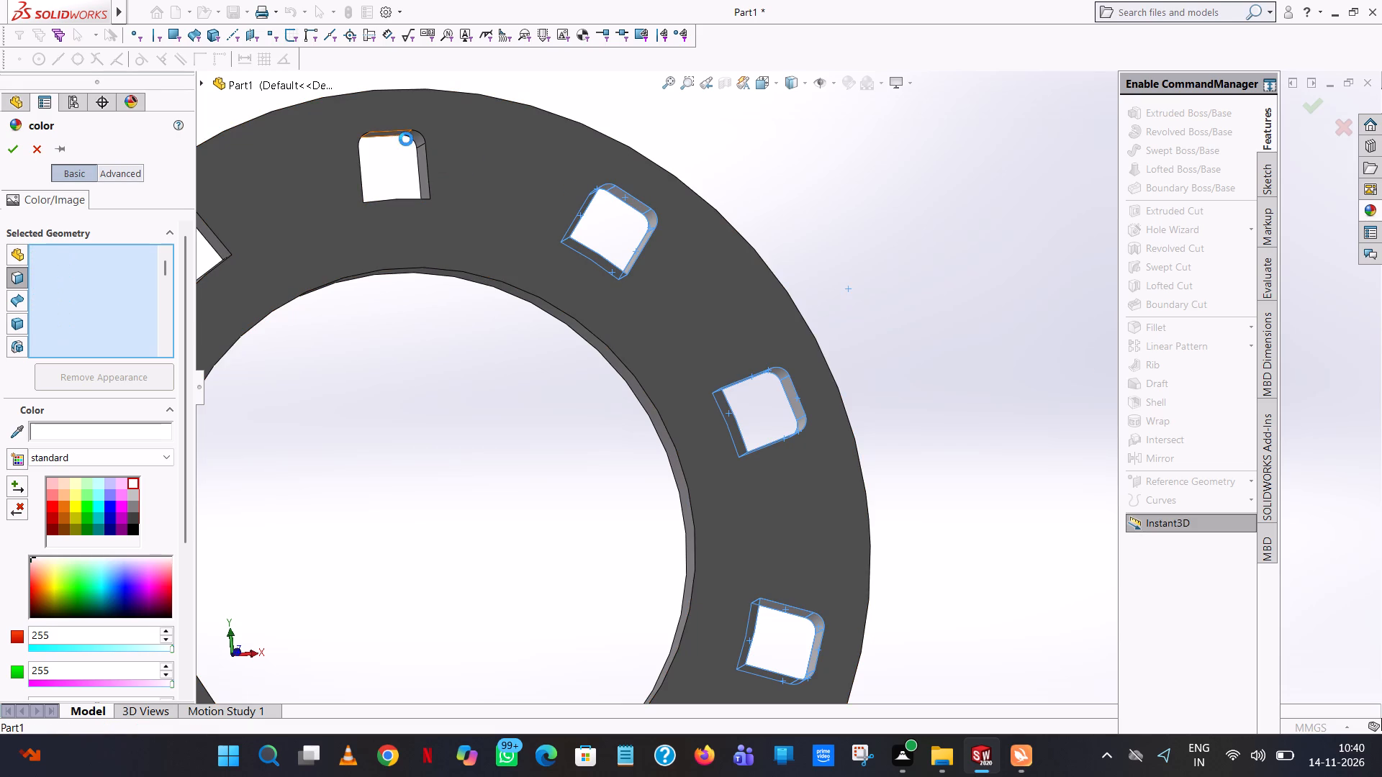
click(417, 143)
click(421, 154)
scroll(417, 158, up, 1)
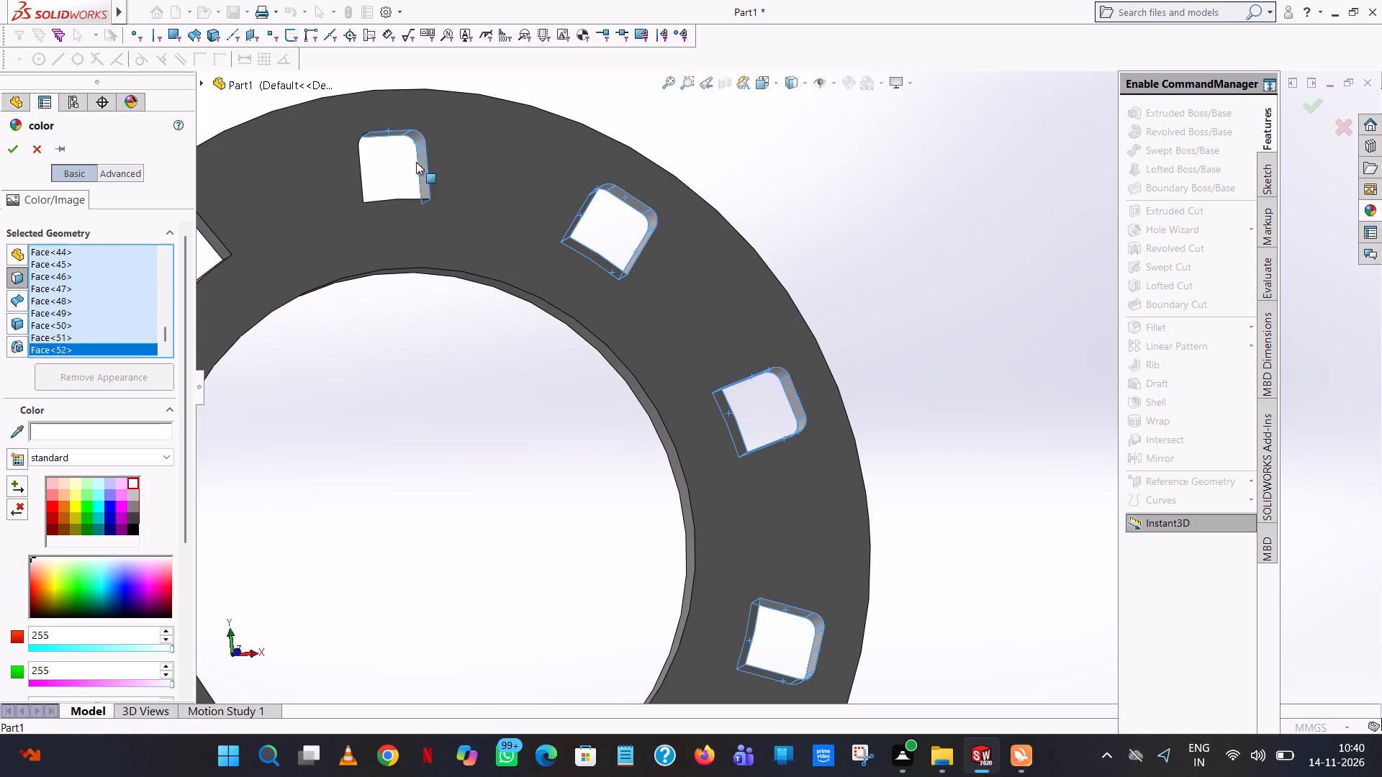
middle_drag(410, 179, 334, 173)
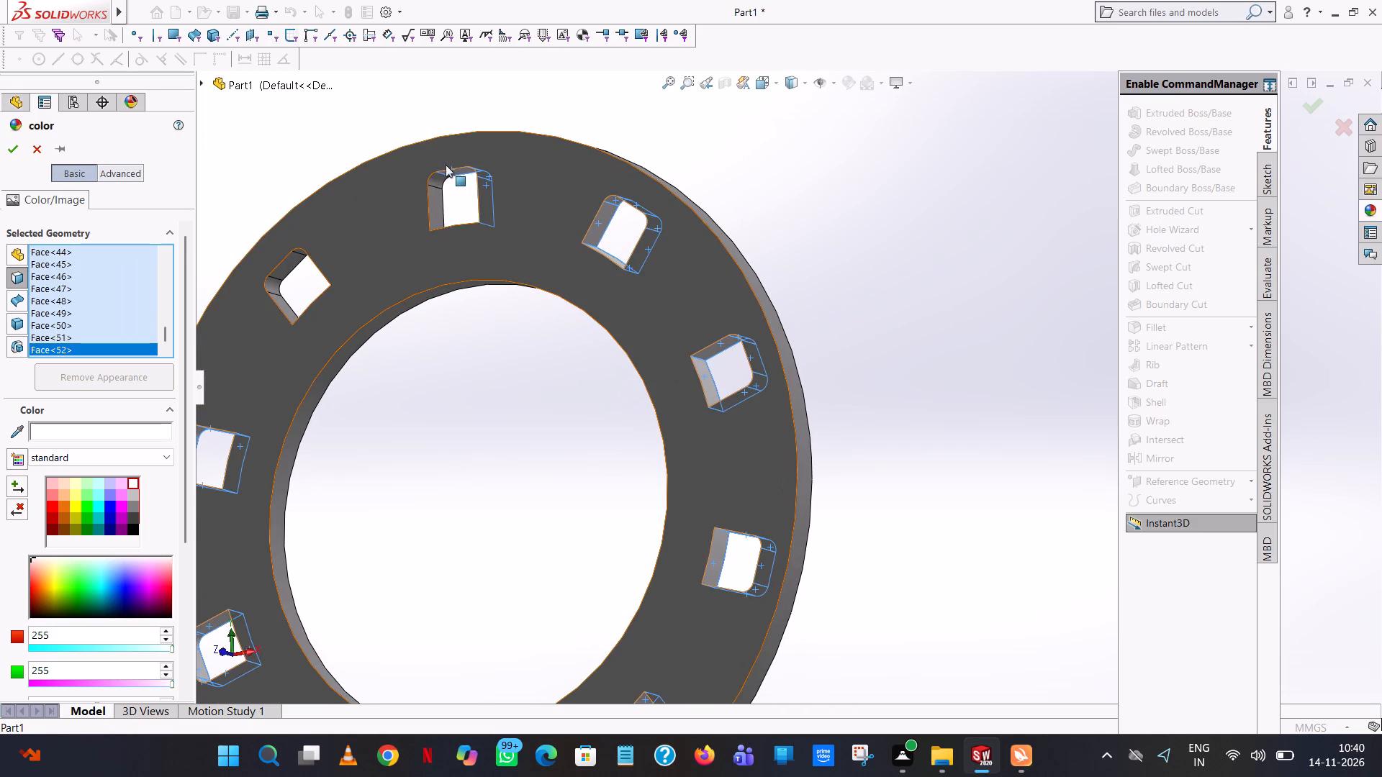
click(433, 181)
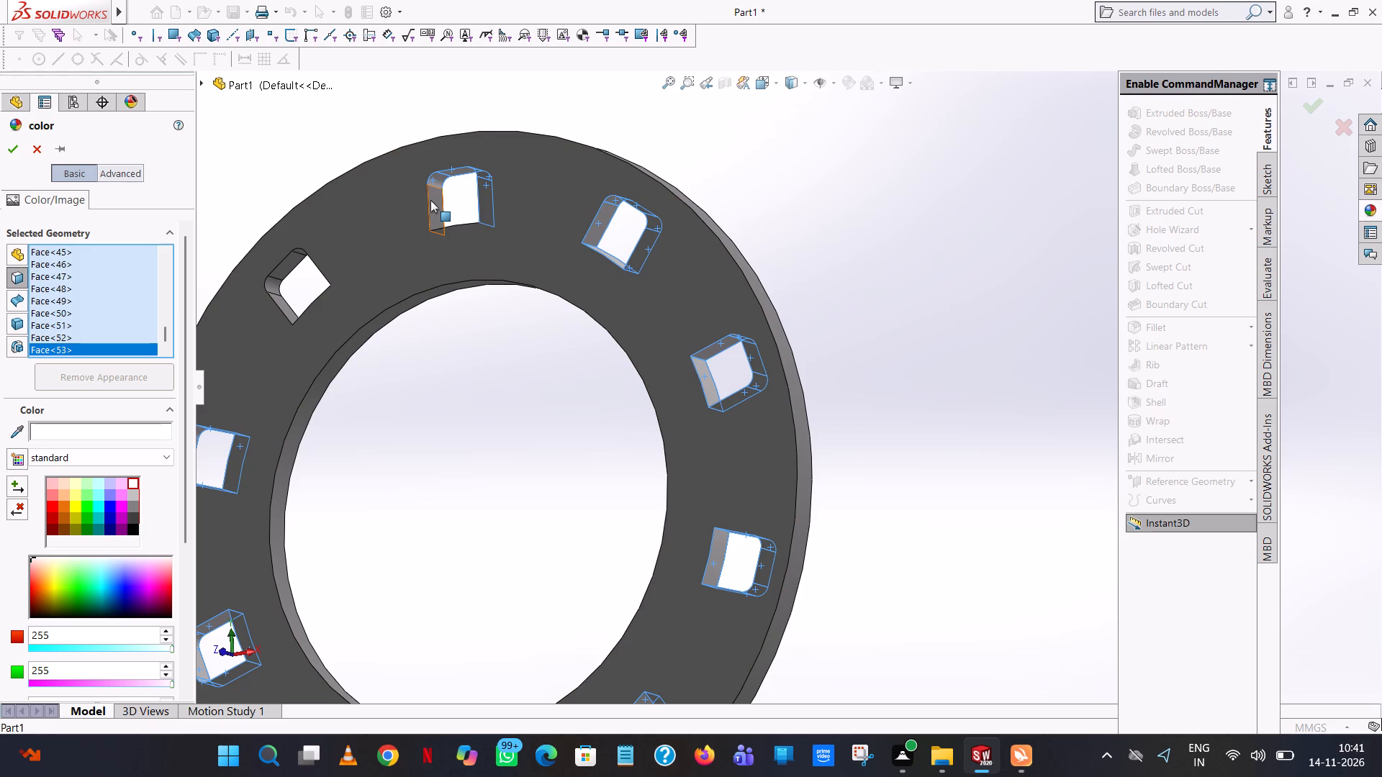
click(431, 201)
scroll(432, 201, up, 1)
middle_drag(432, 201, 489, 357)
click(528, 248)
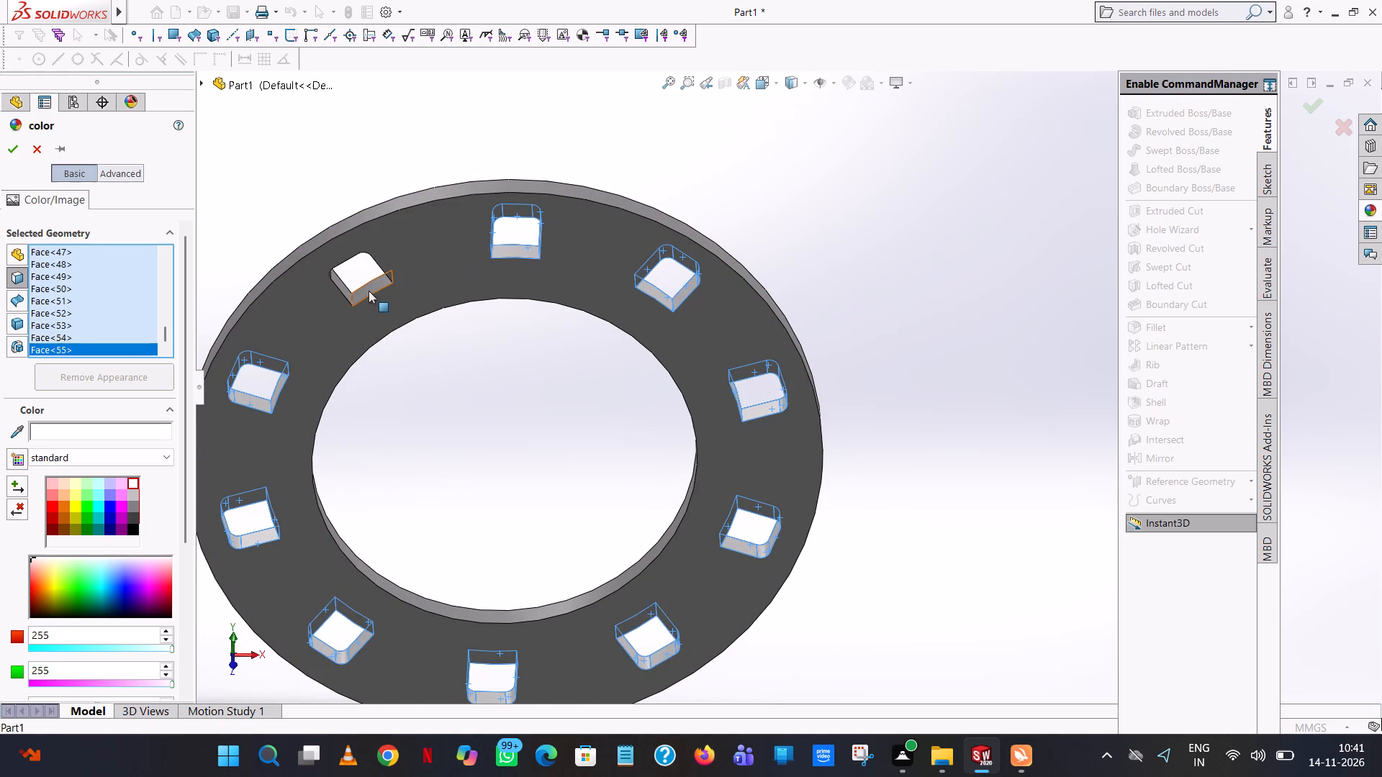
Add all six inner wall faces of the tenth and last window to the white appearance.
click(369, 294)
click(345, 288)
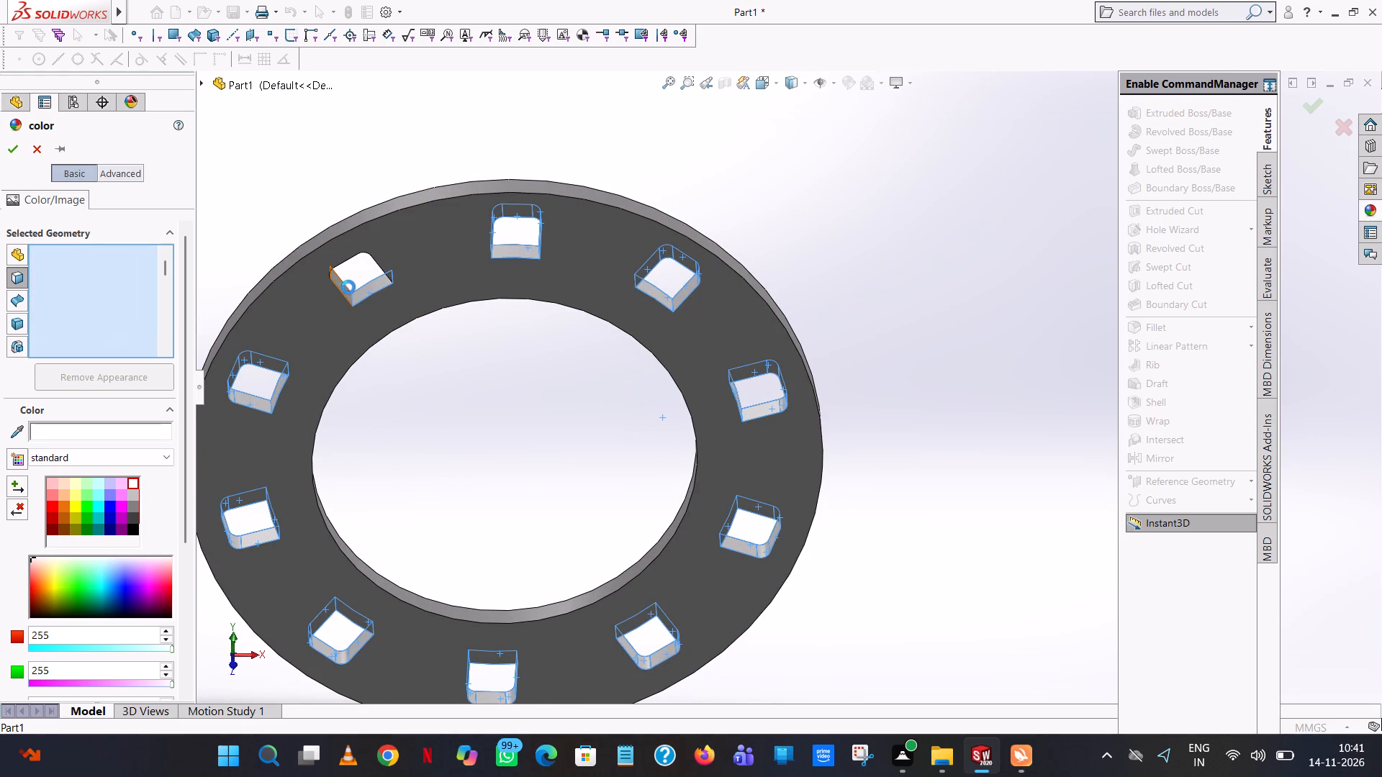
middle_drag(376, 262, 410, 89)
scroll(392, 244, down, 6)
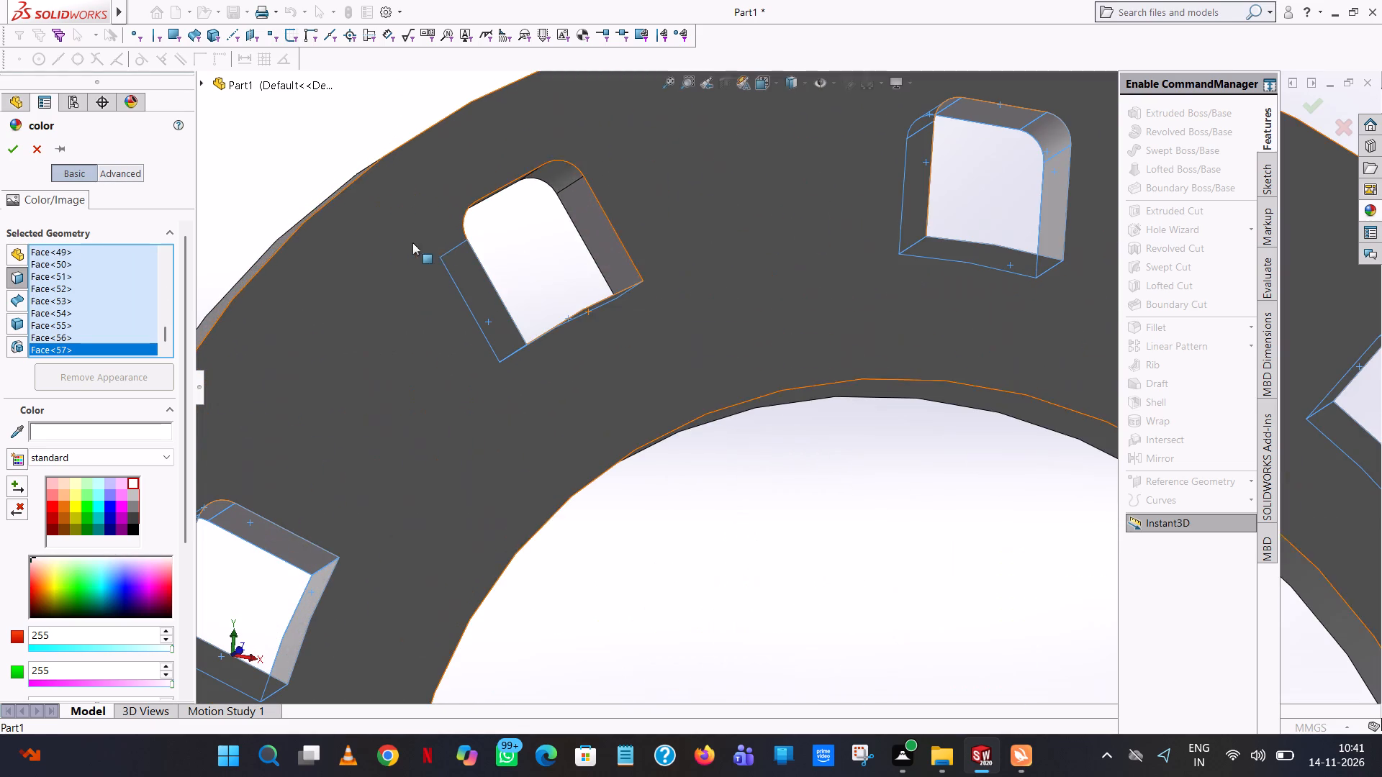
click(592, 225)
click(563, 177)
middle_drag(495, 220, 445, 150)
click(508, 198)
click(469, 223)
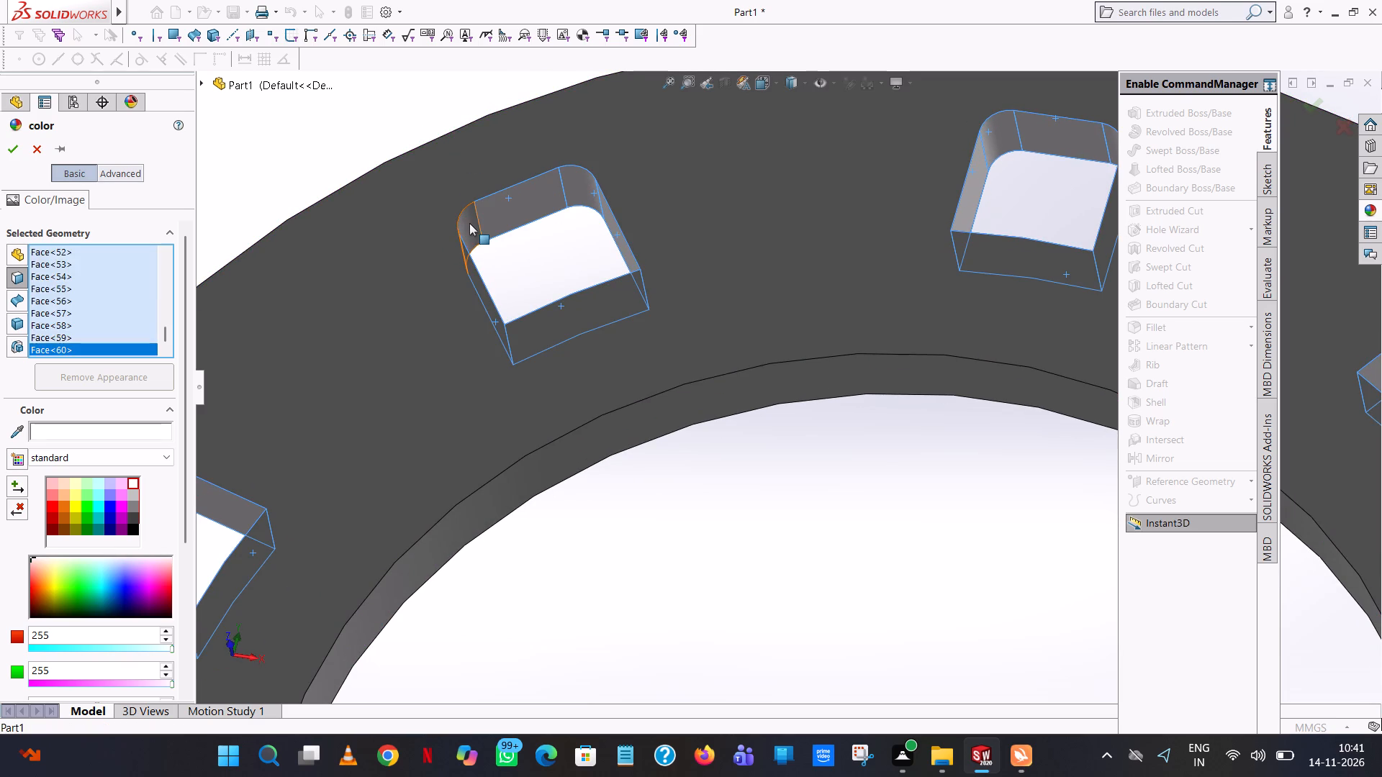
Add the central bore's cylindrical wall face to the selection and apply the white appearance to all selected faces.
scroll(554, 250, up, 15)
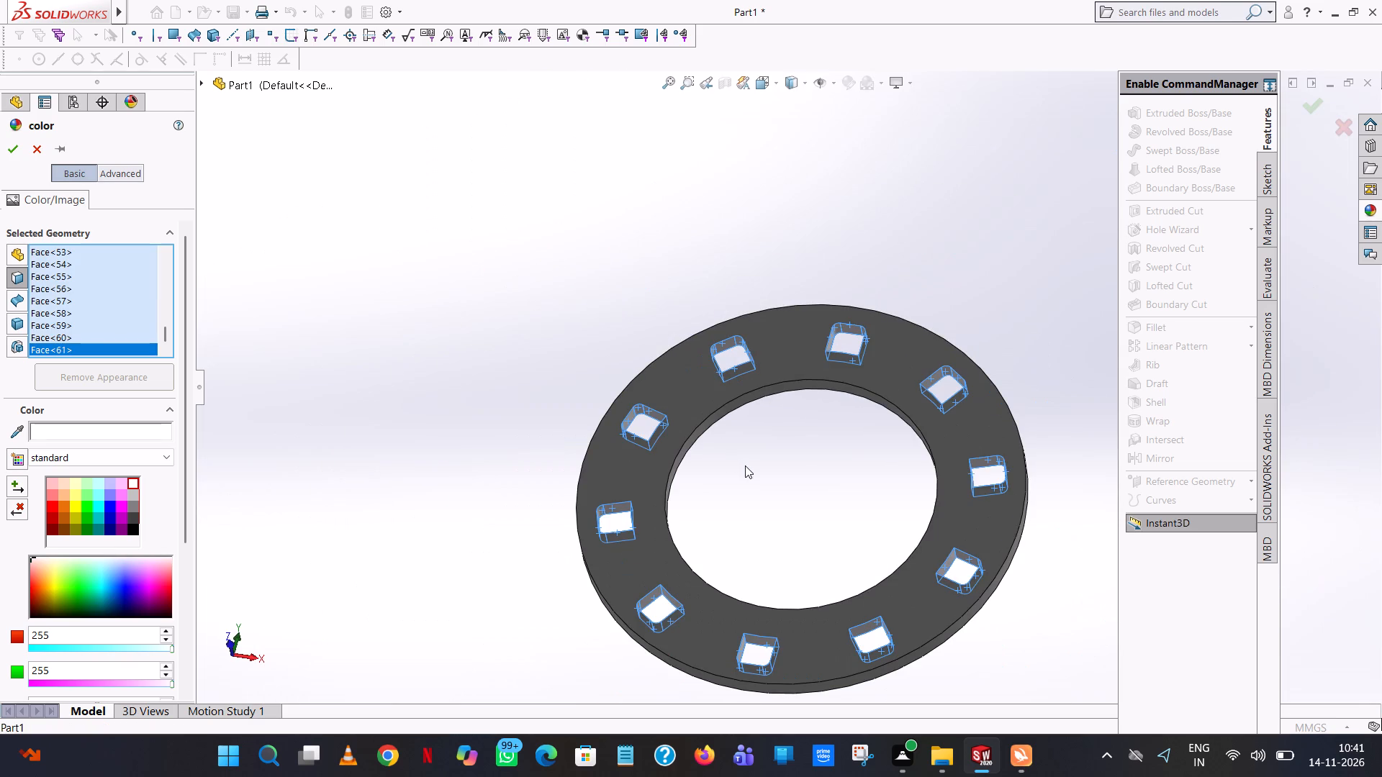
middle_drag(747, 468, 849, 645)
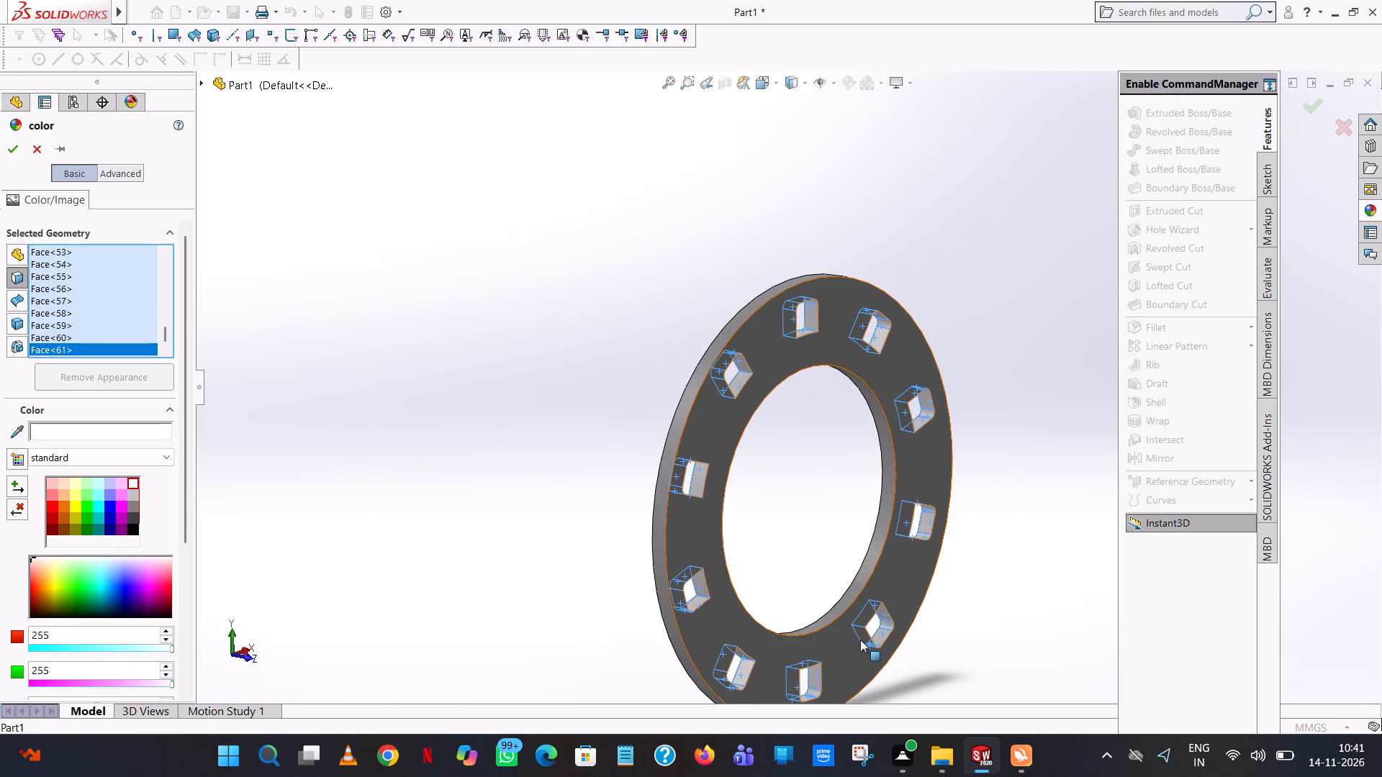
click(875, 550)
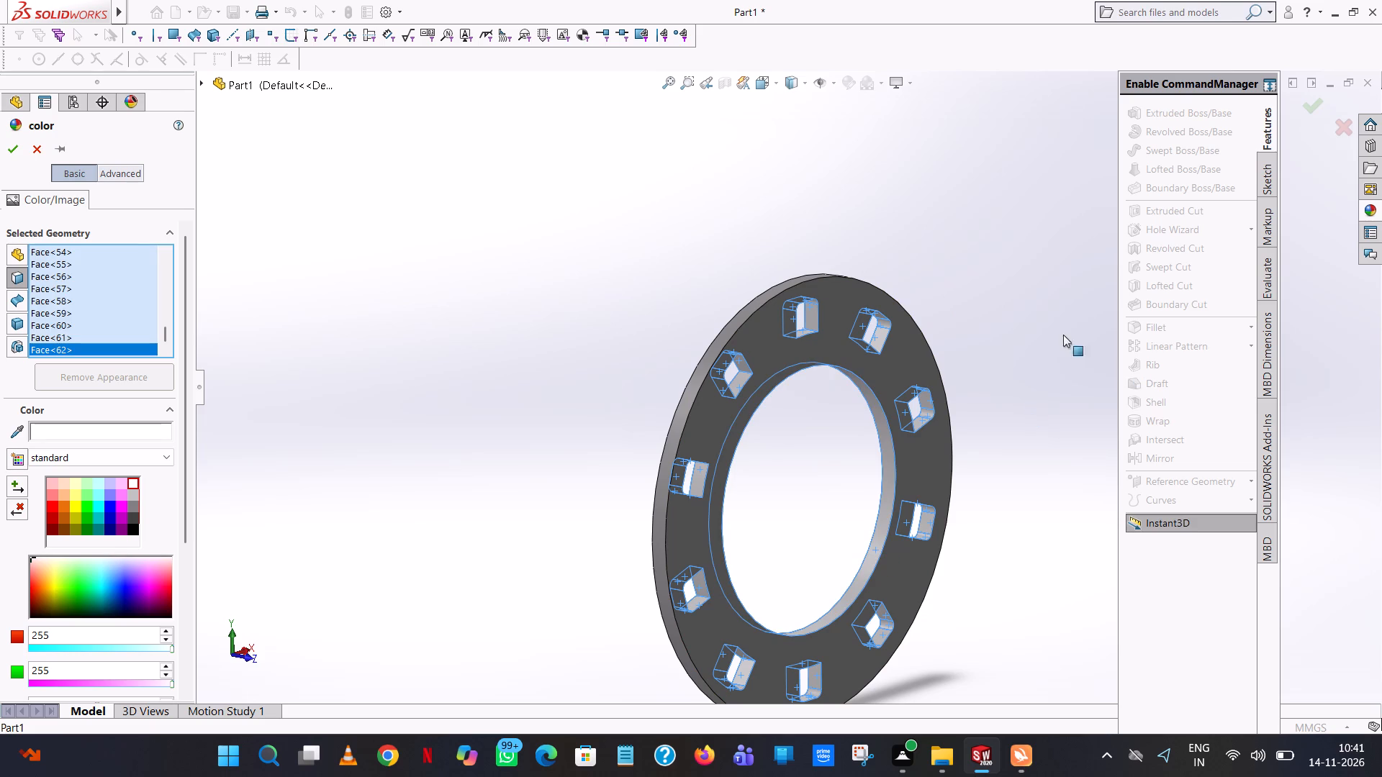
click(17, 146)
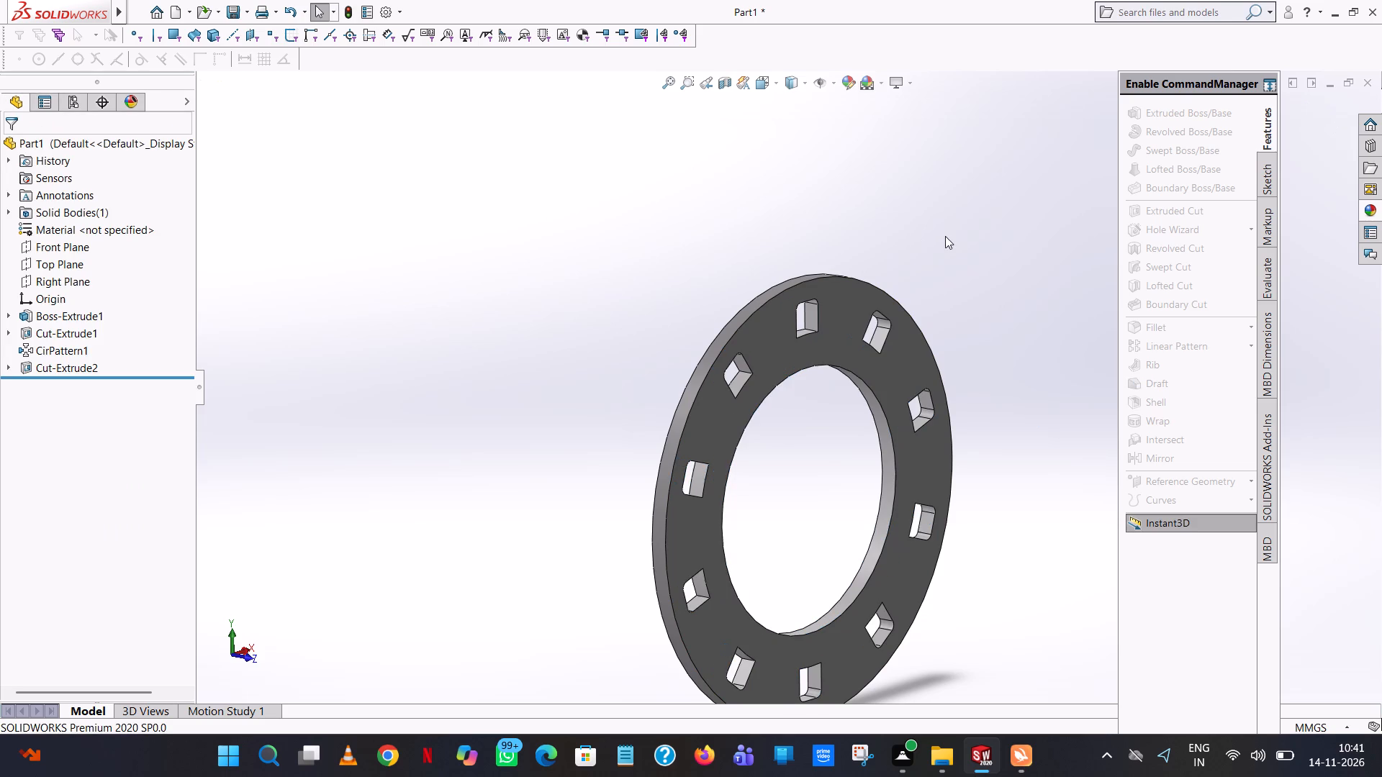
click(945, 236)
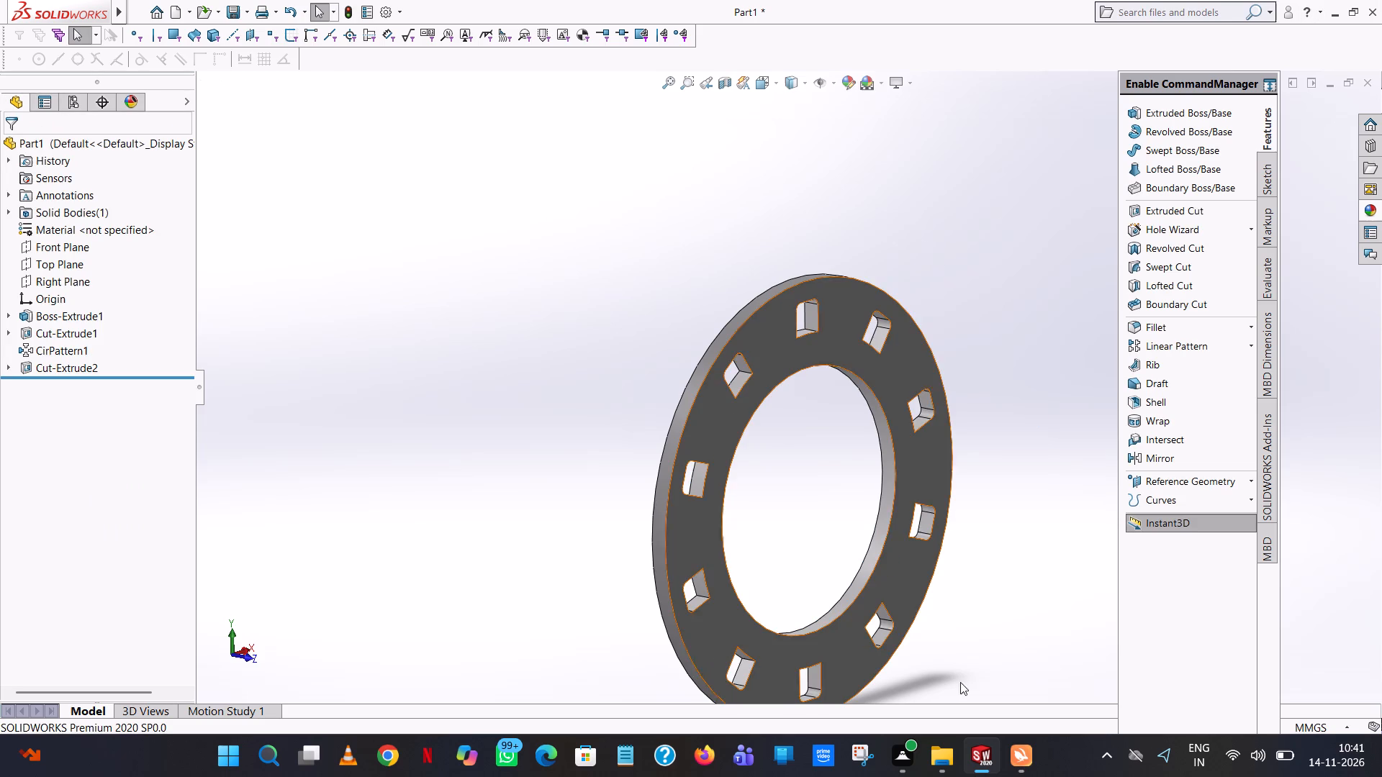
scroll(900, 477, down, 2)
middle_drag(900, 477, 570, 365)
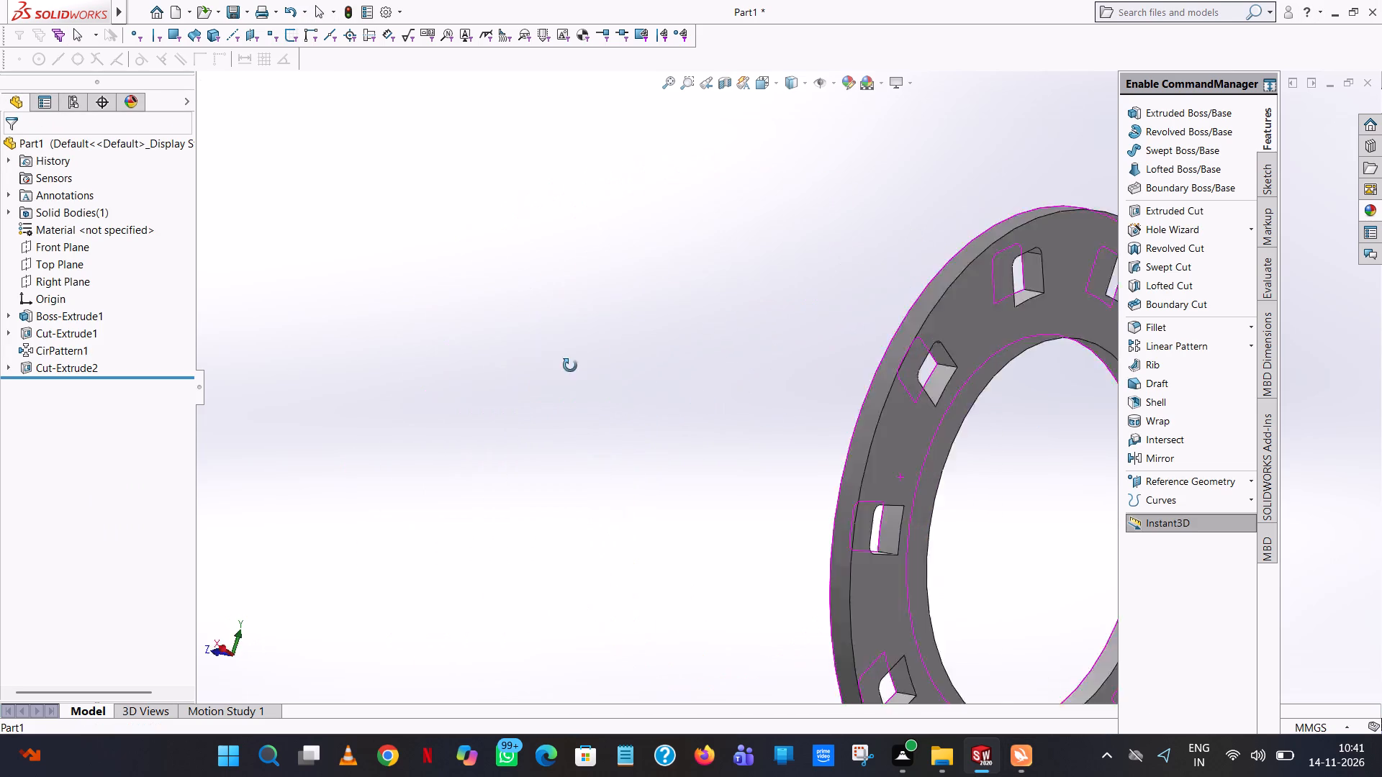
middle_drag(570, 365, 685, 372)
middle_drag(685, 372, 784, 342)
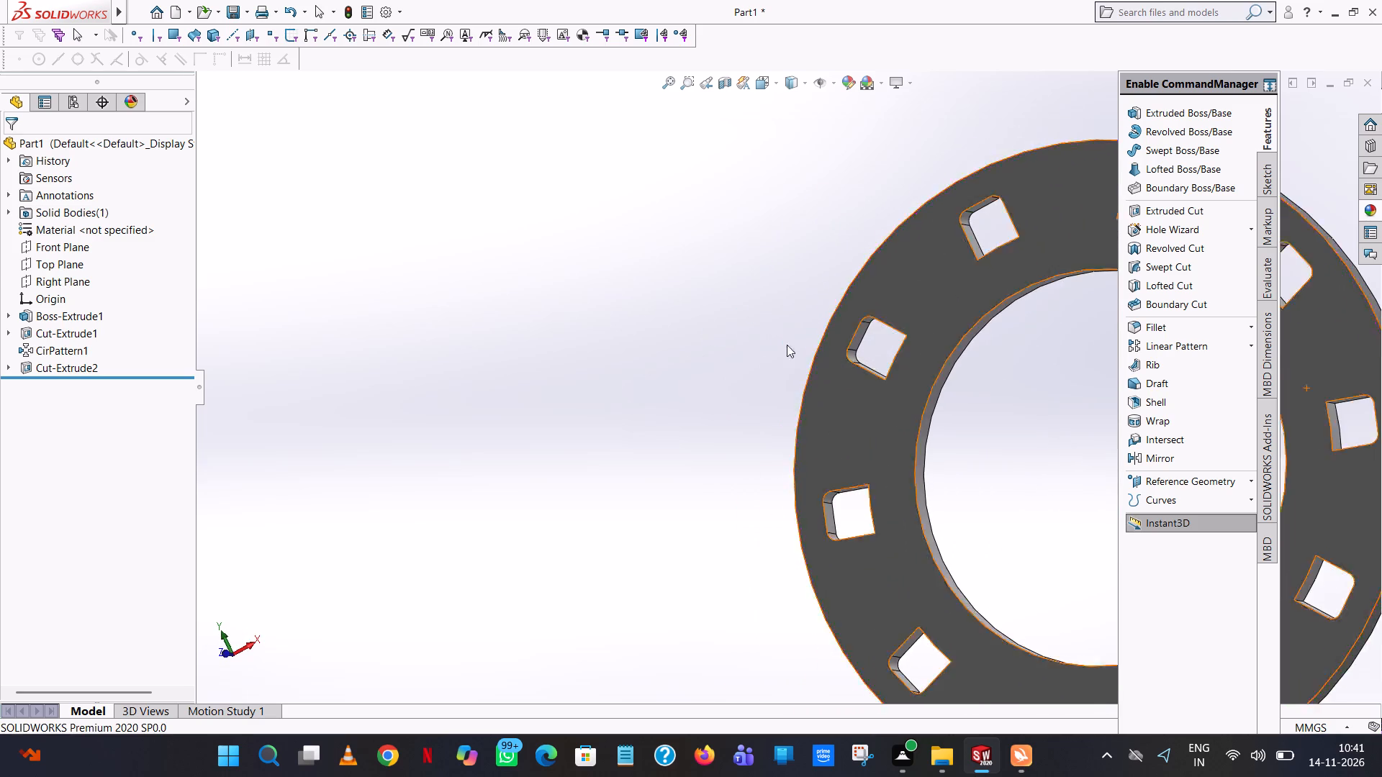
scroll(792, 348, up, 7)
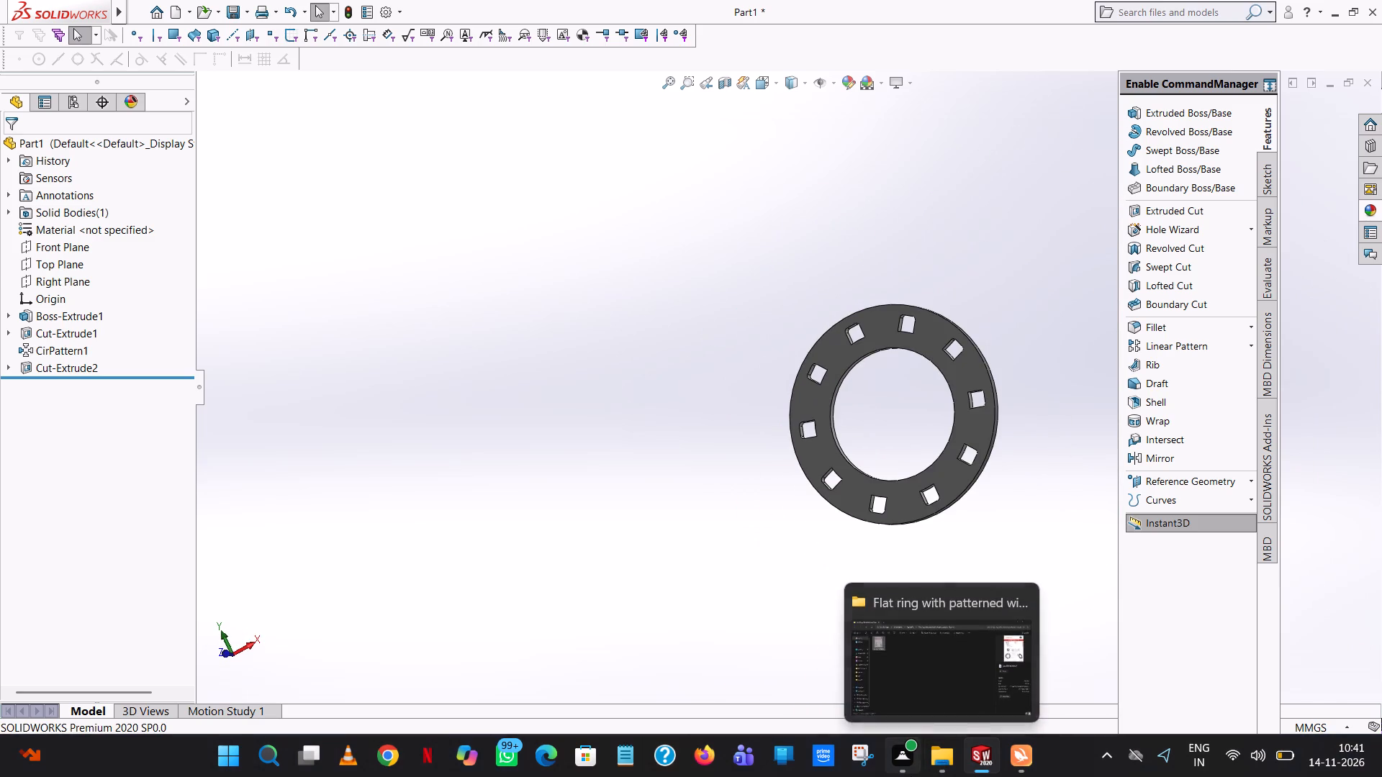
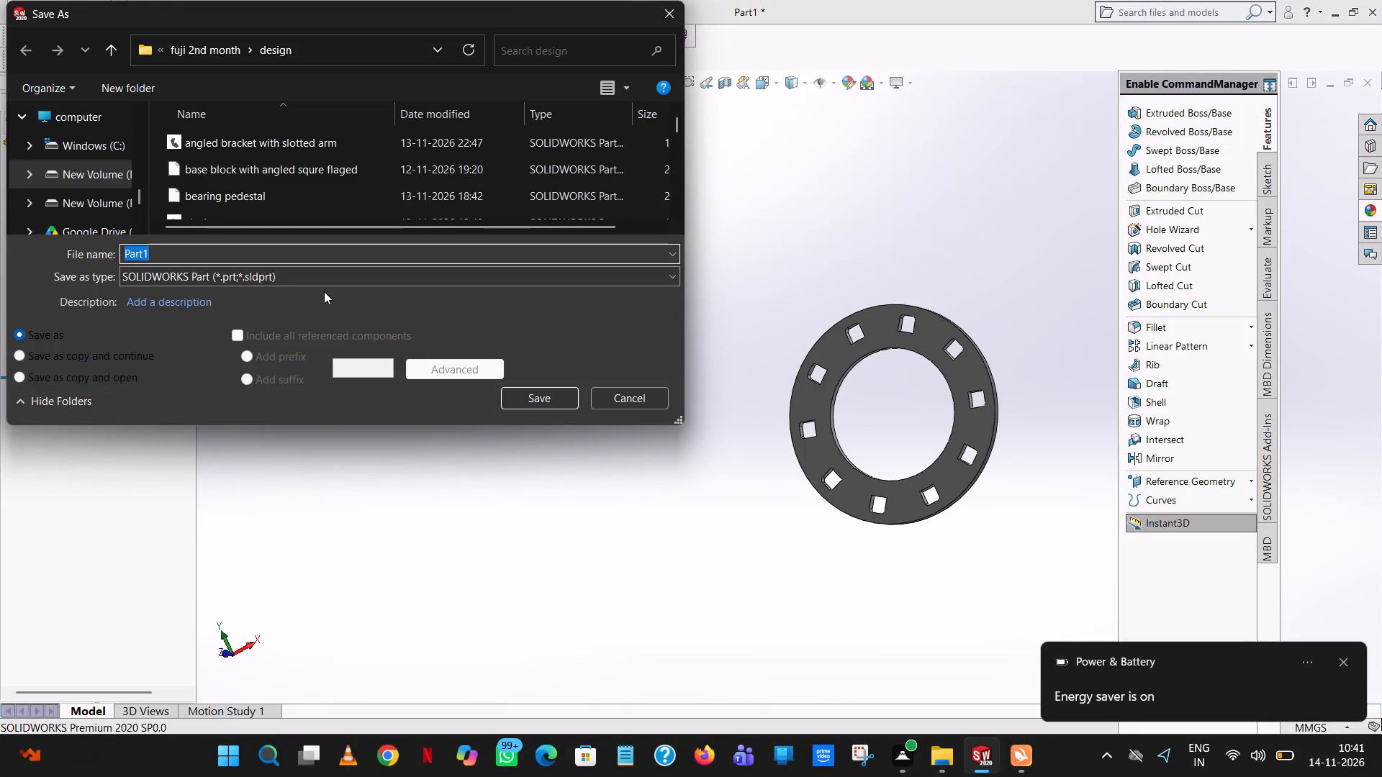
Save the part as "flat ring with patterned window" in the design folder, as a SOLIDWORKS Part file.
text(flat ring with patte)
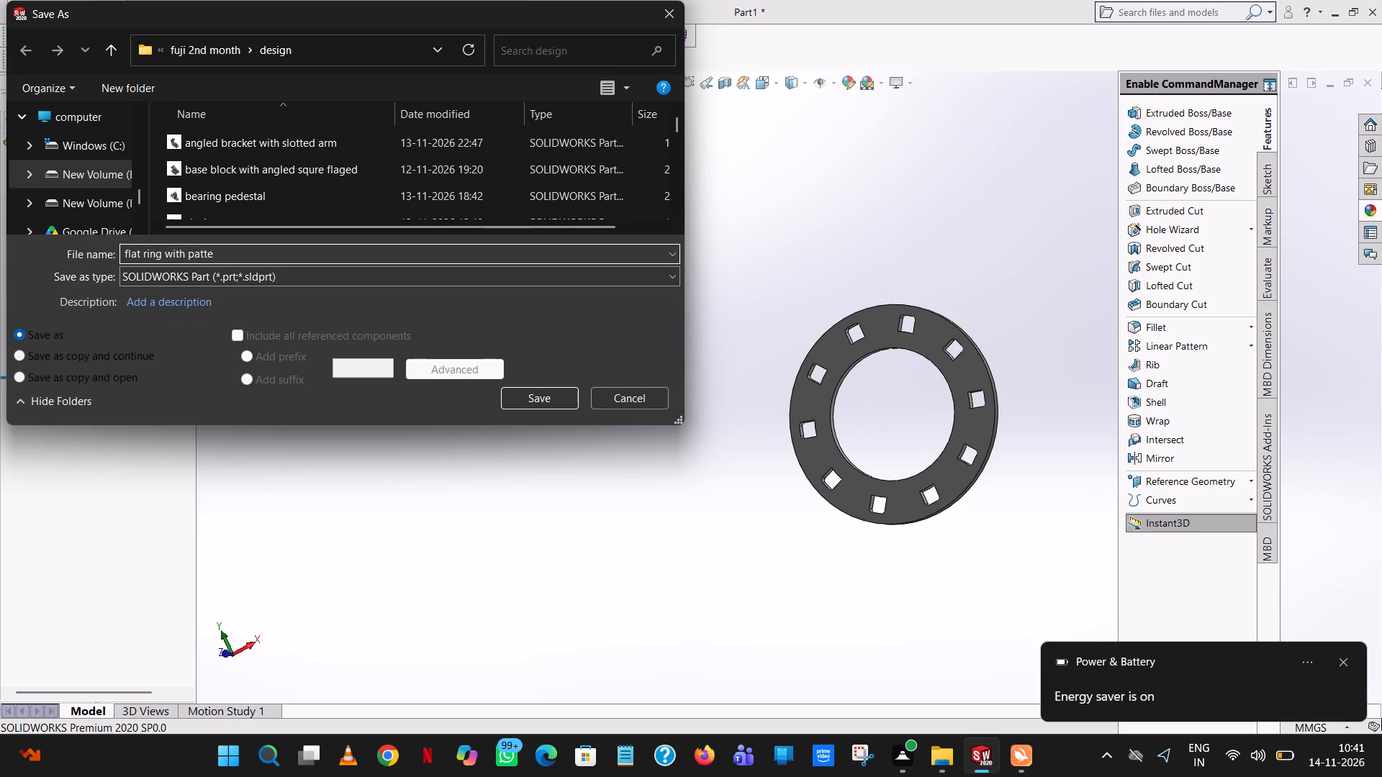
key(r)
text(ned)
key(space)
key(h)
key(BackSpace)
text(window)
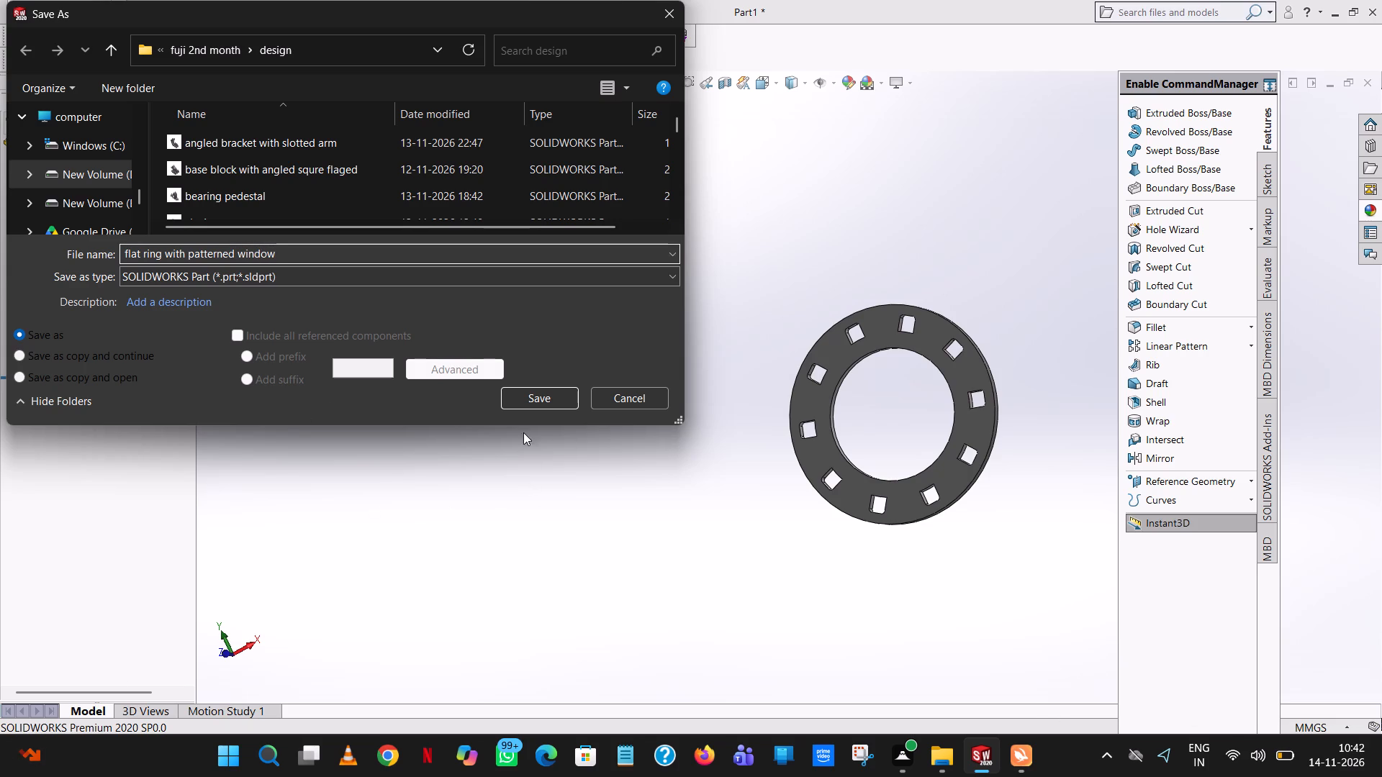
click(539, 396)
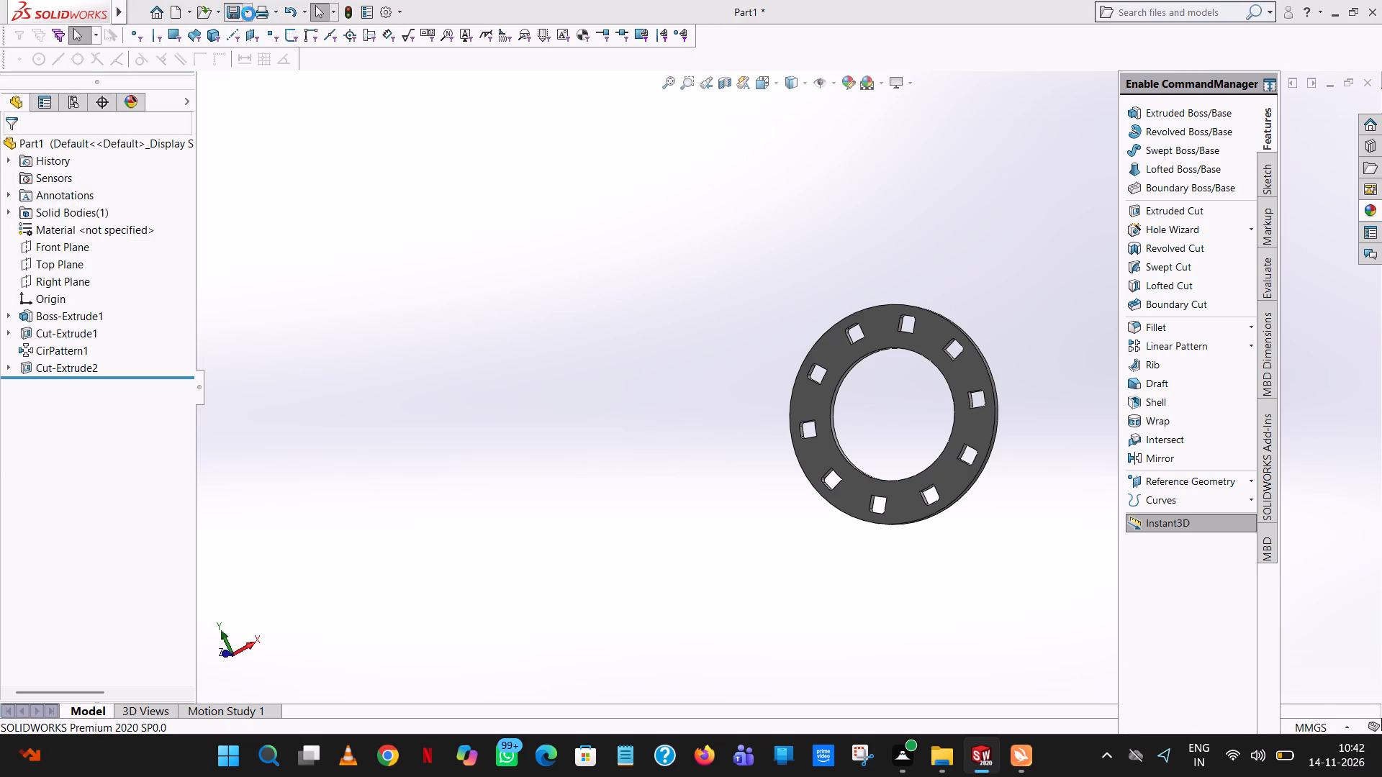
Save a PDF copy named "flat ring with patterned window" in the pdf folder inside "fuji 2nd month".
click(248, 9)
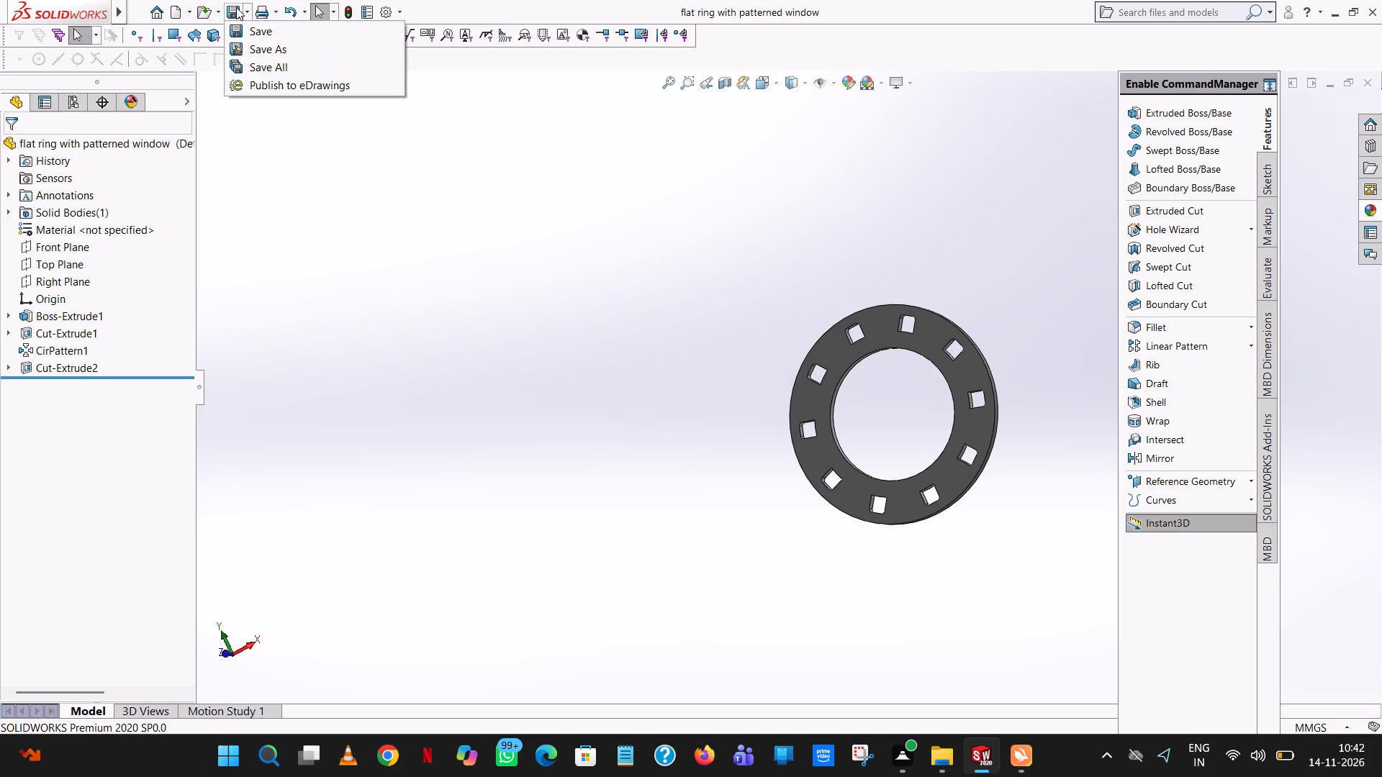
click(258, 55)
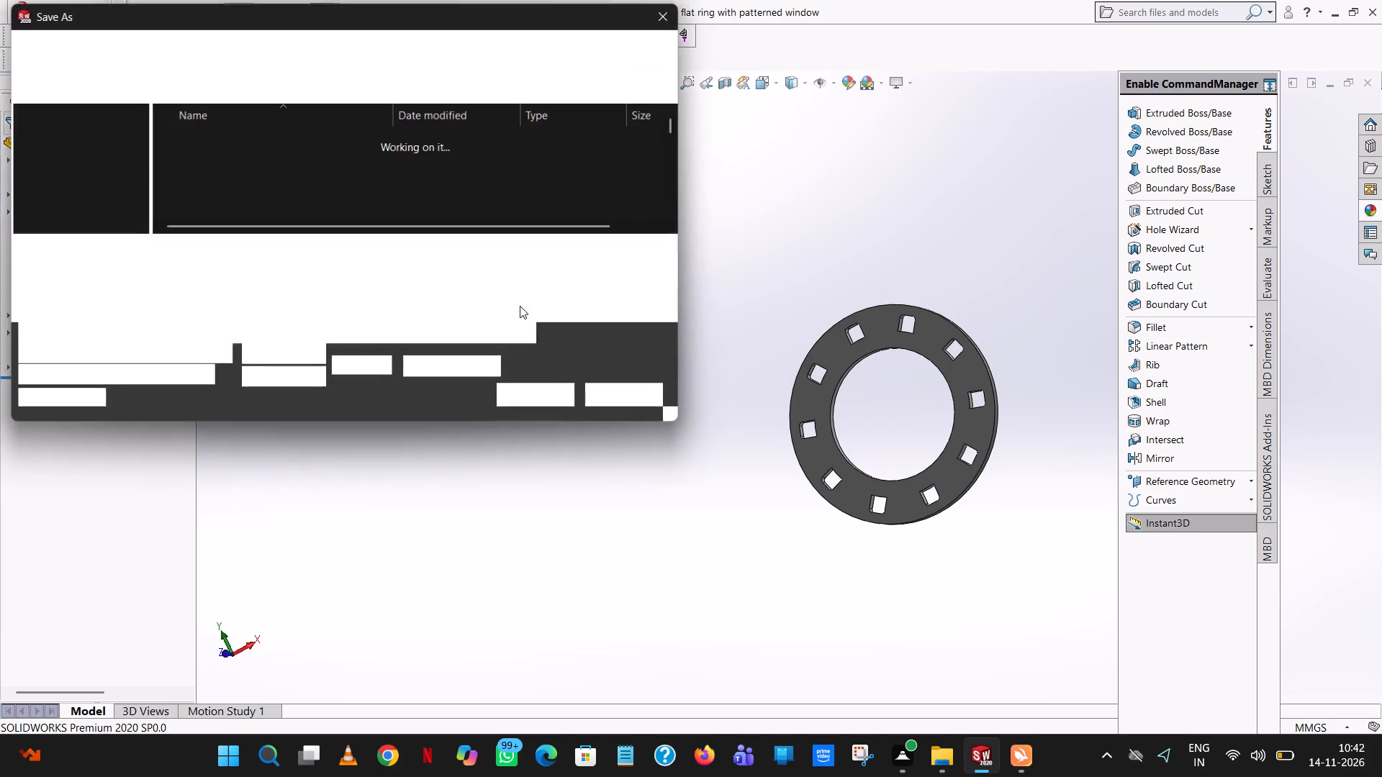
click(113, 49)
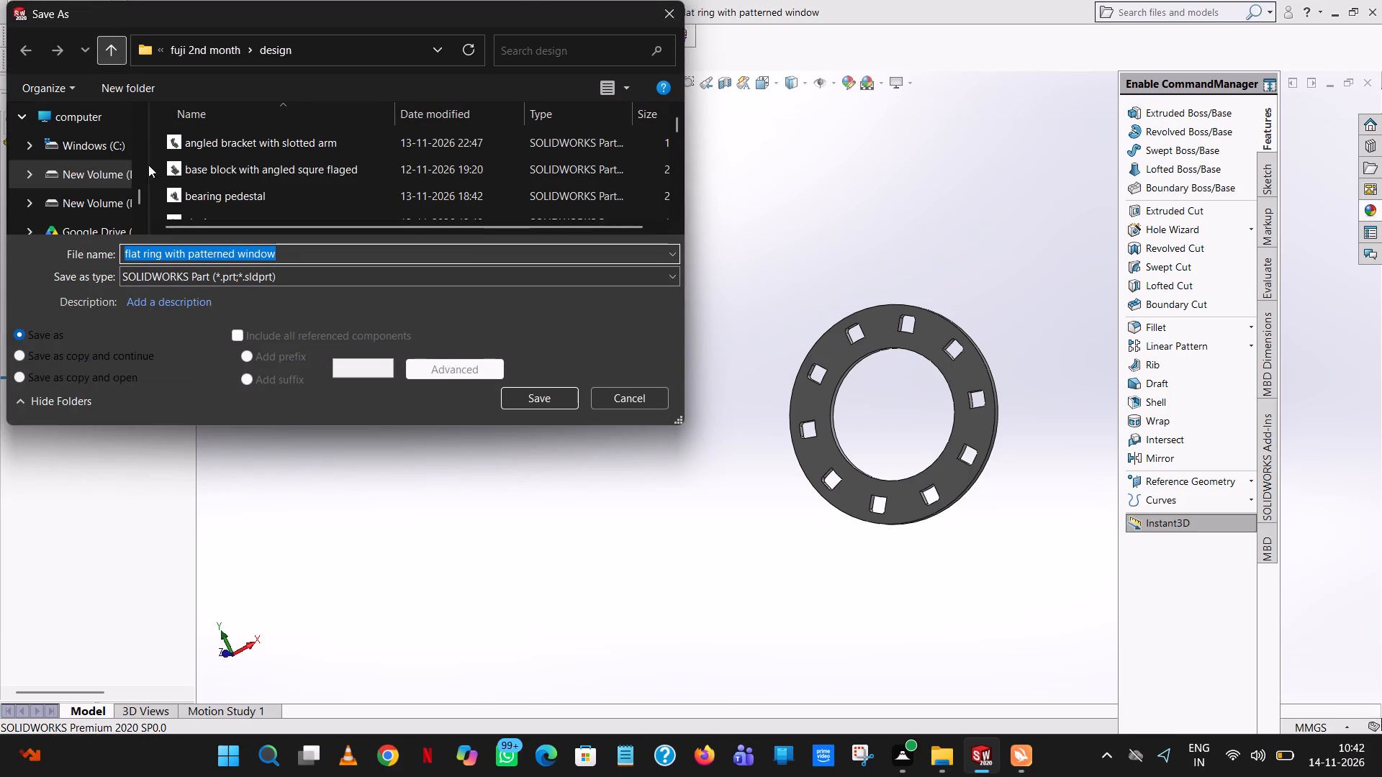
click(122, 52)
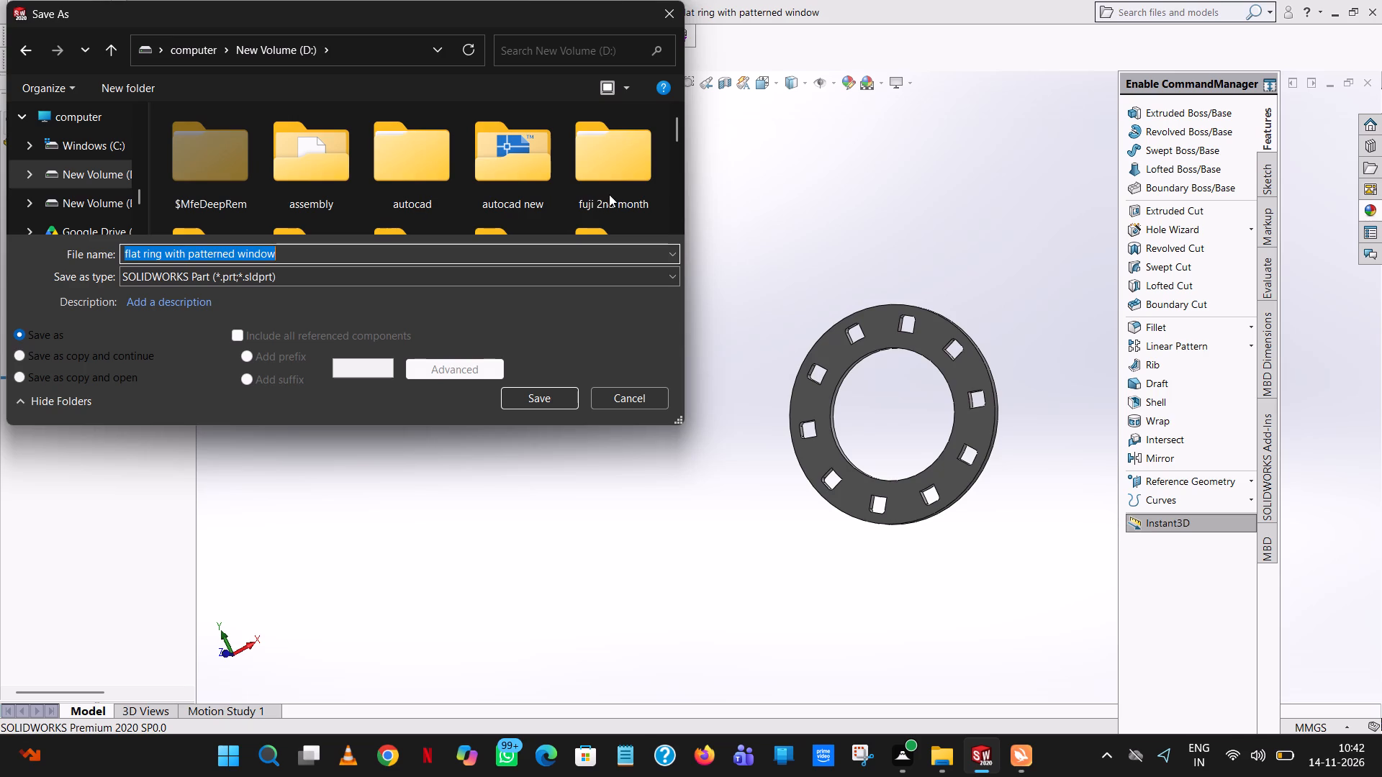
double_click(614, 191)
double_click(209, 192)
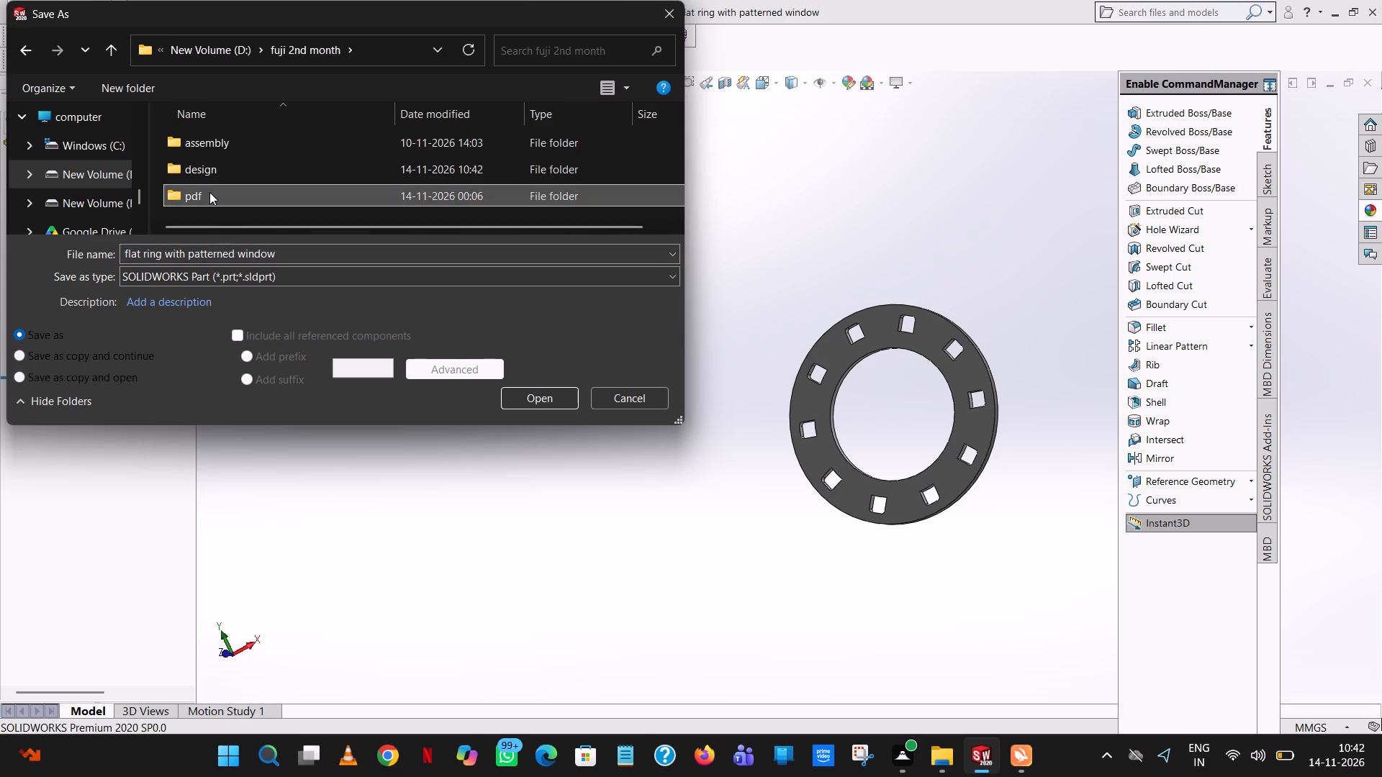
click(263, 276)
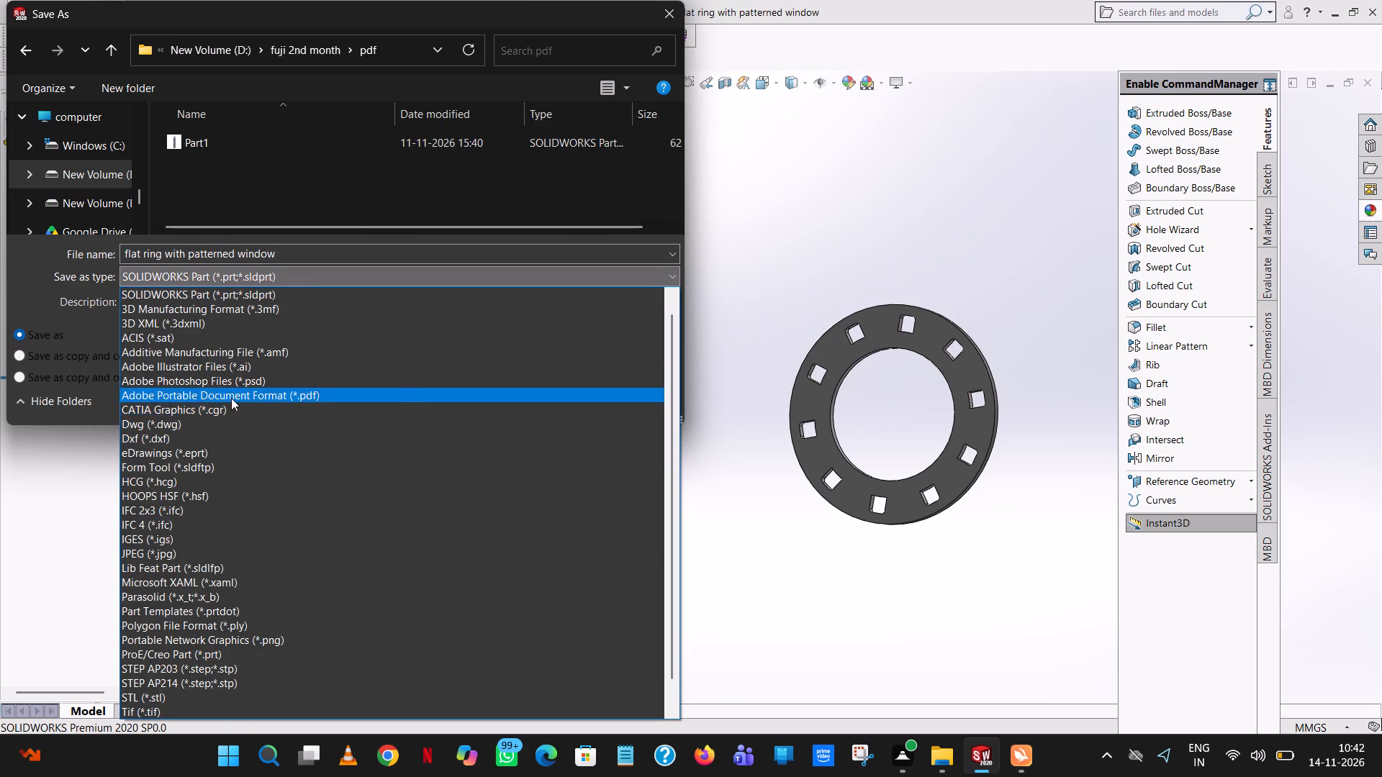
click(231, 398)
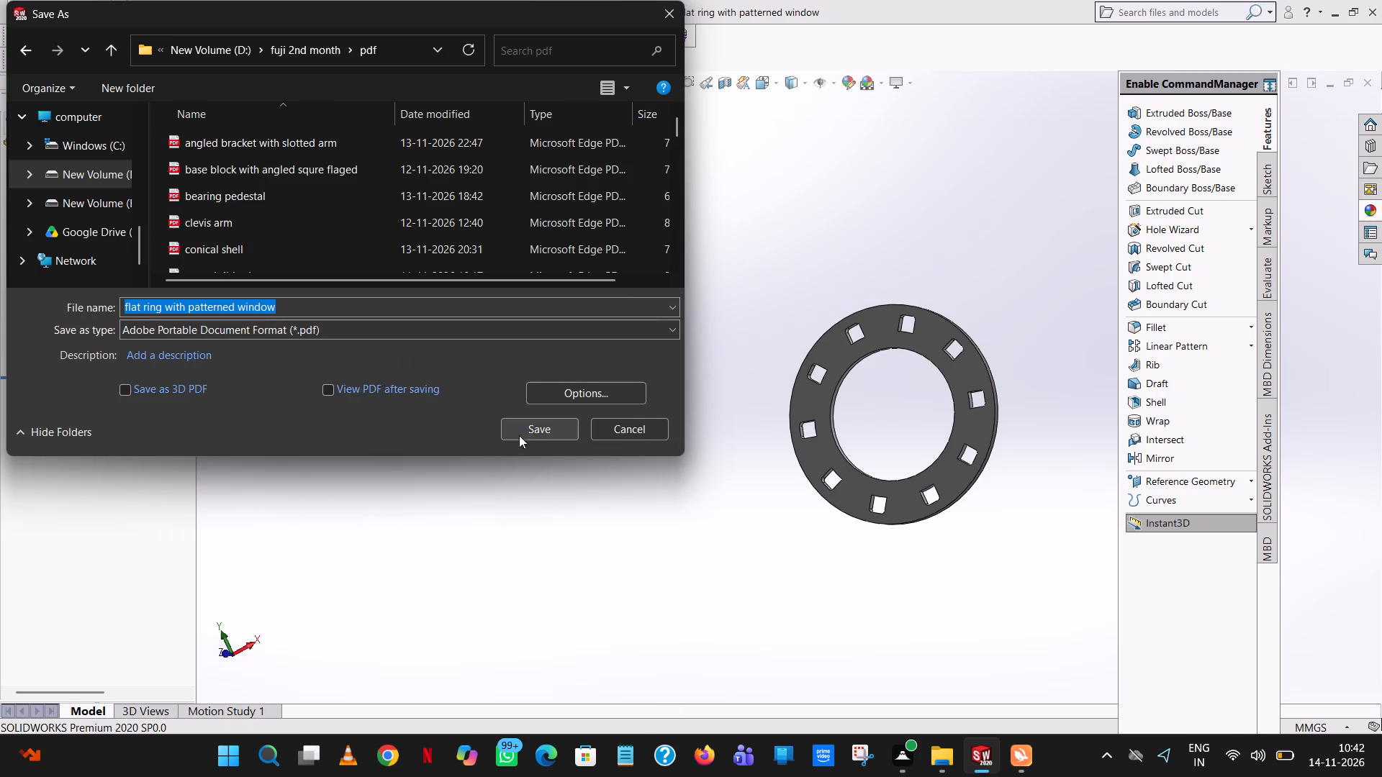
click(537, 430)
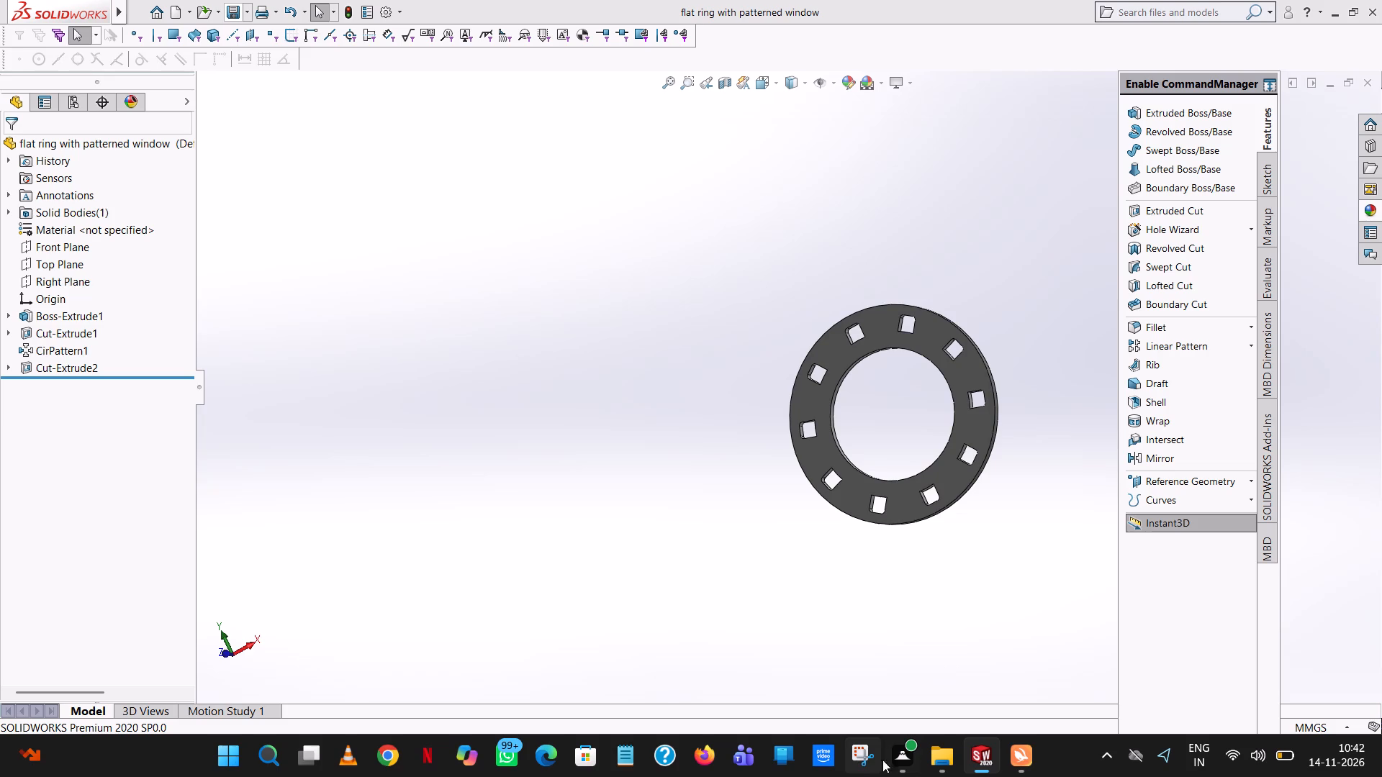